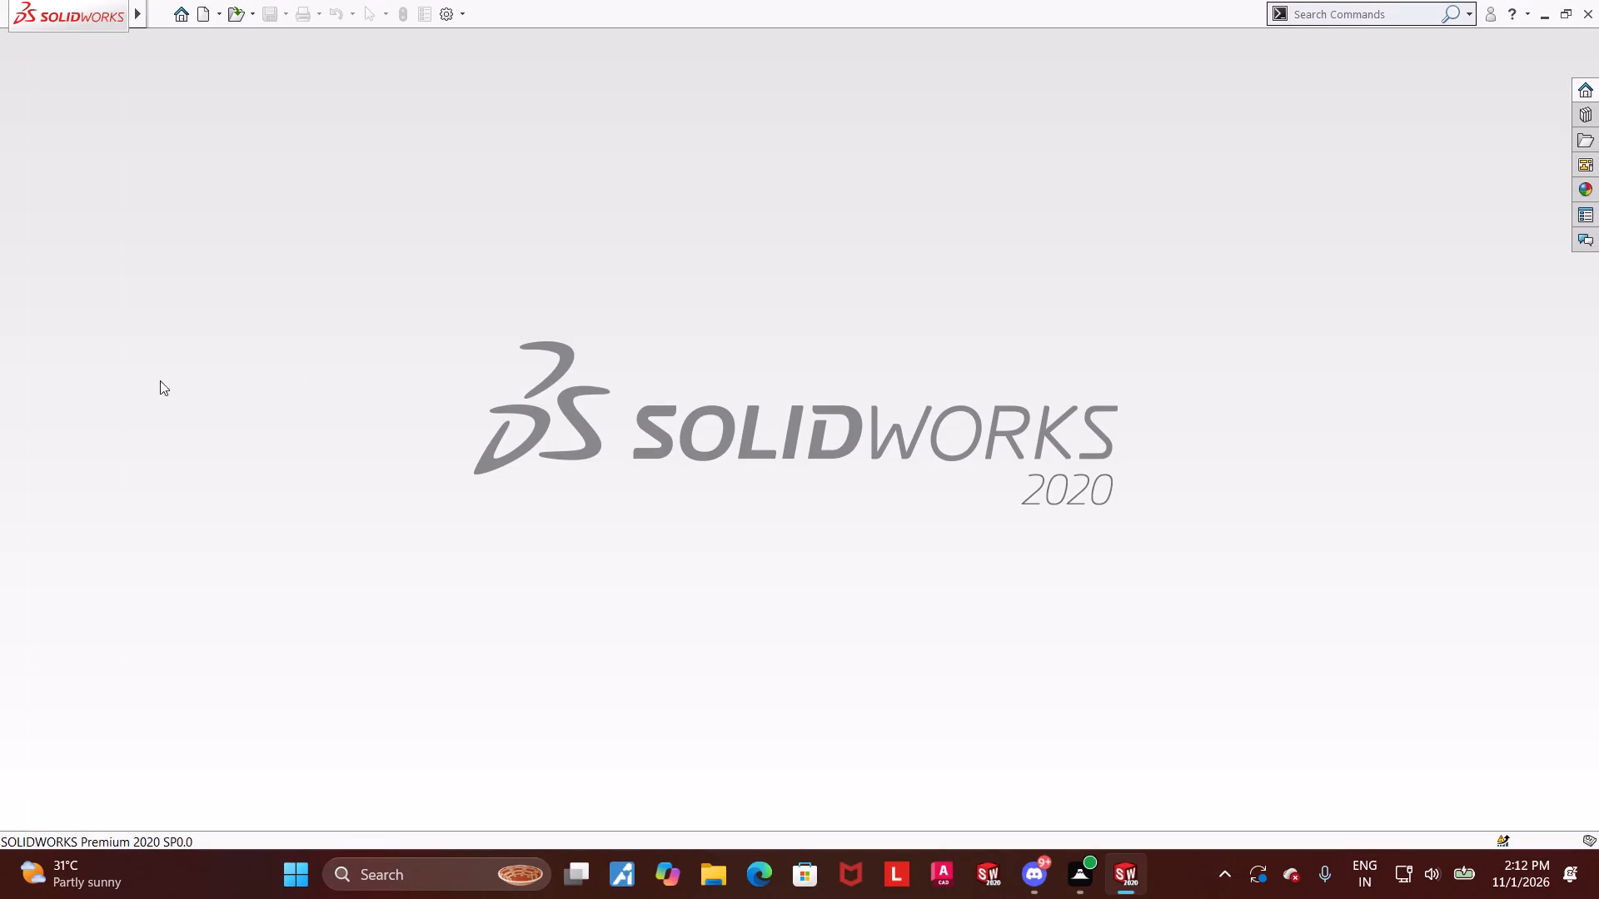
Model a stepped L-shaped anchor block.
Create a new part document.
left_click(202, 21)
double_click(373, 385)
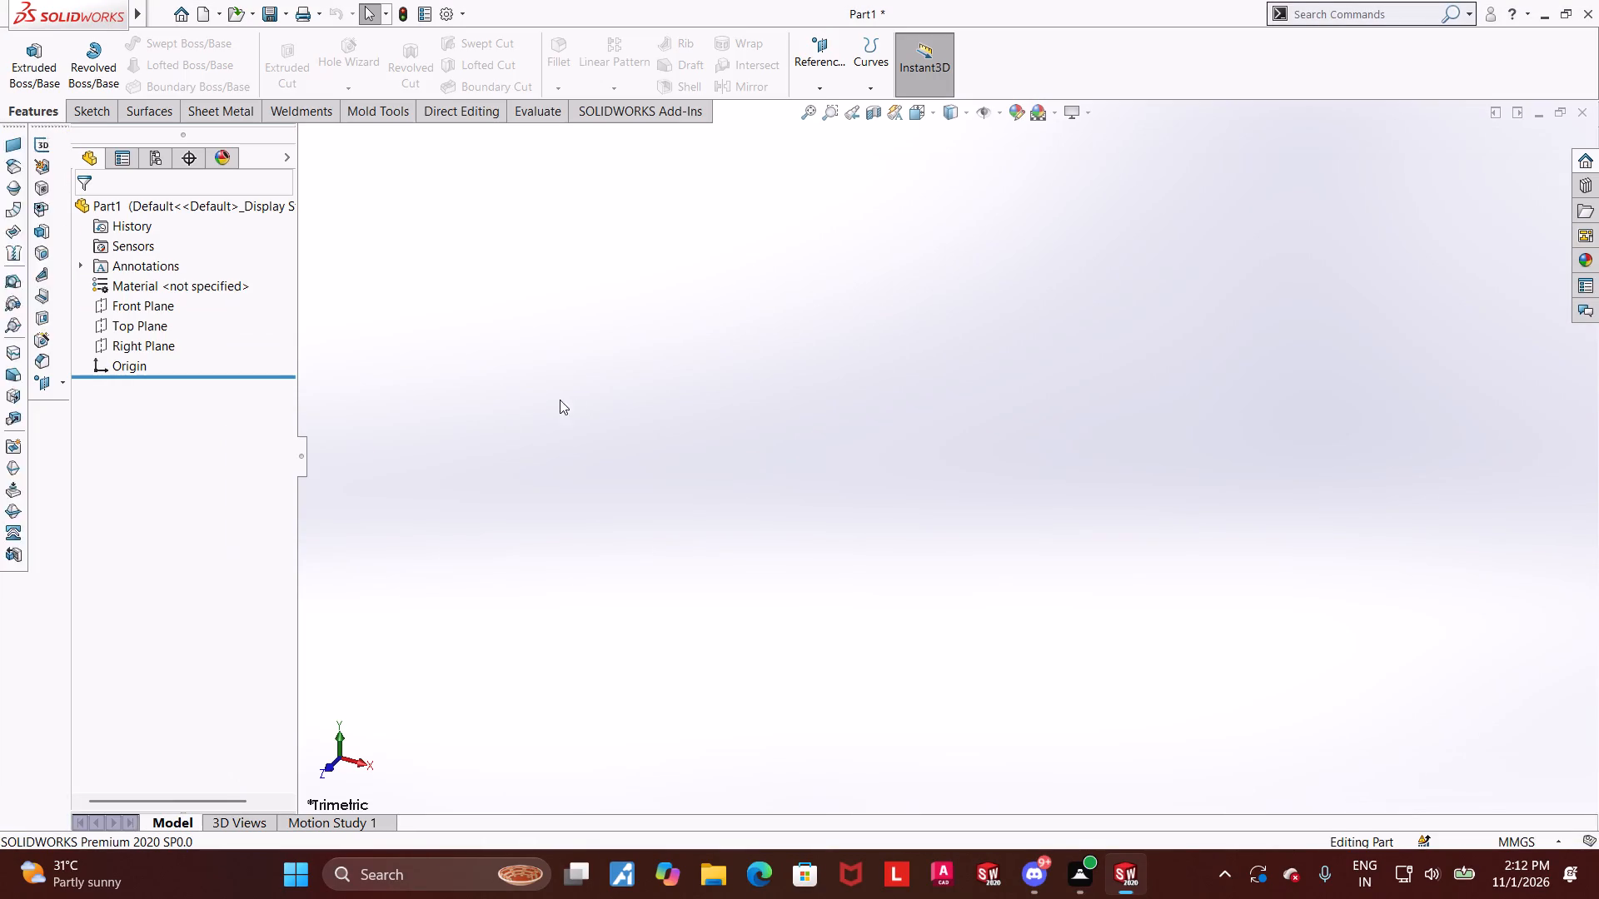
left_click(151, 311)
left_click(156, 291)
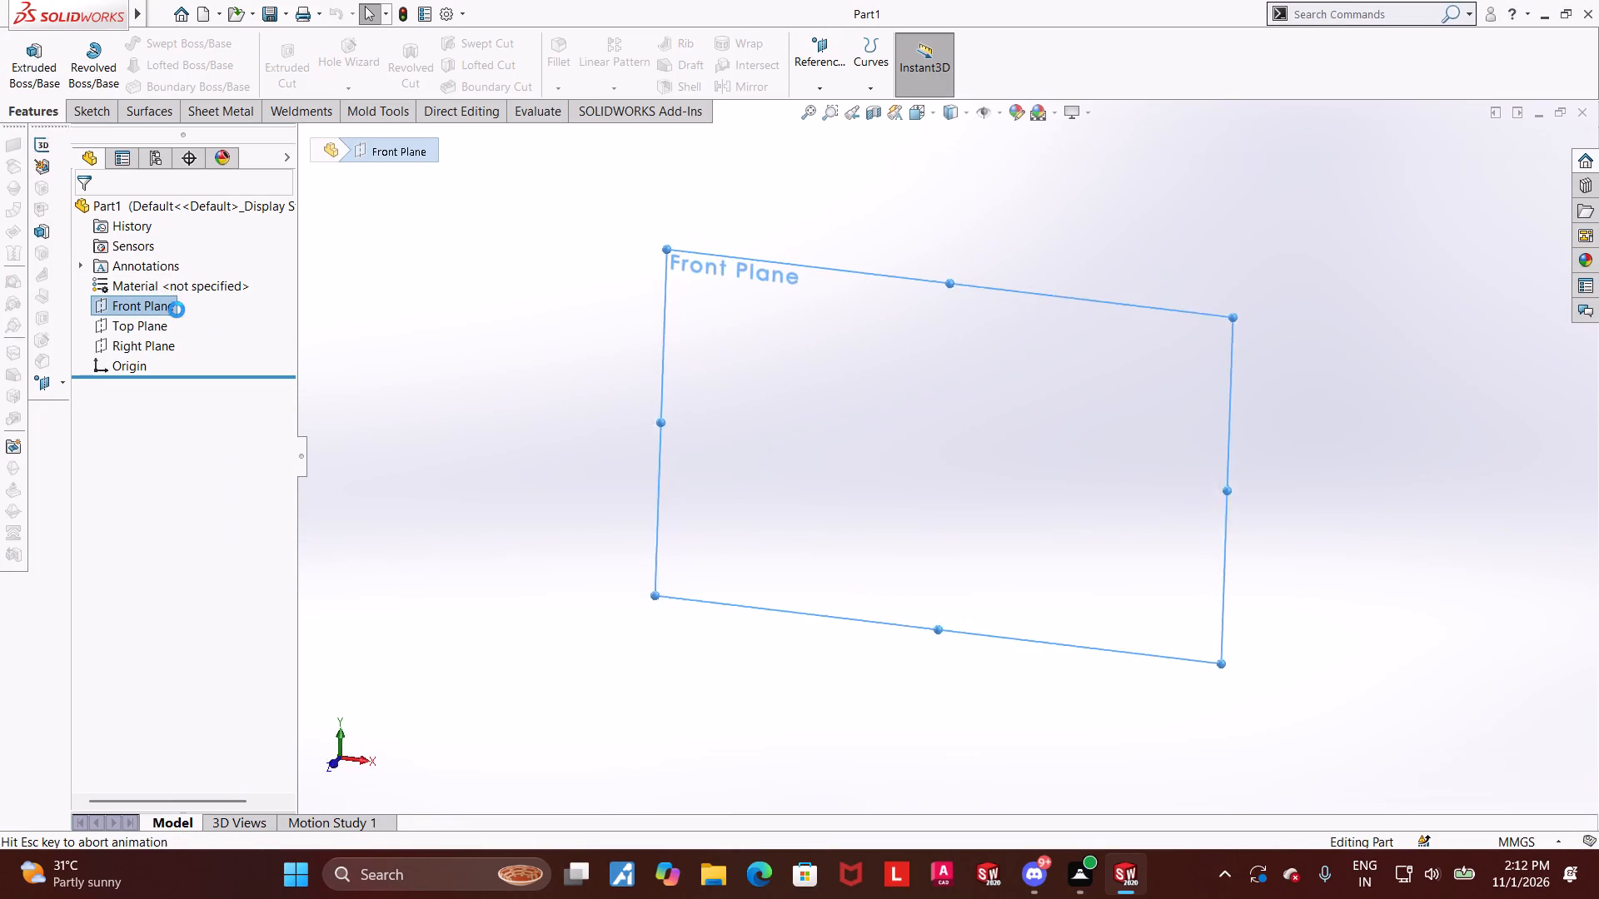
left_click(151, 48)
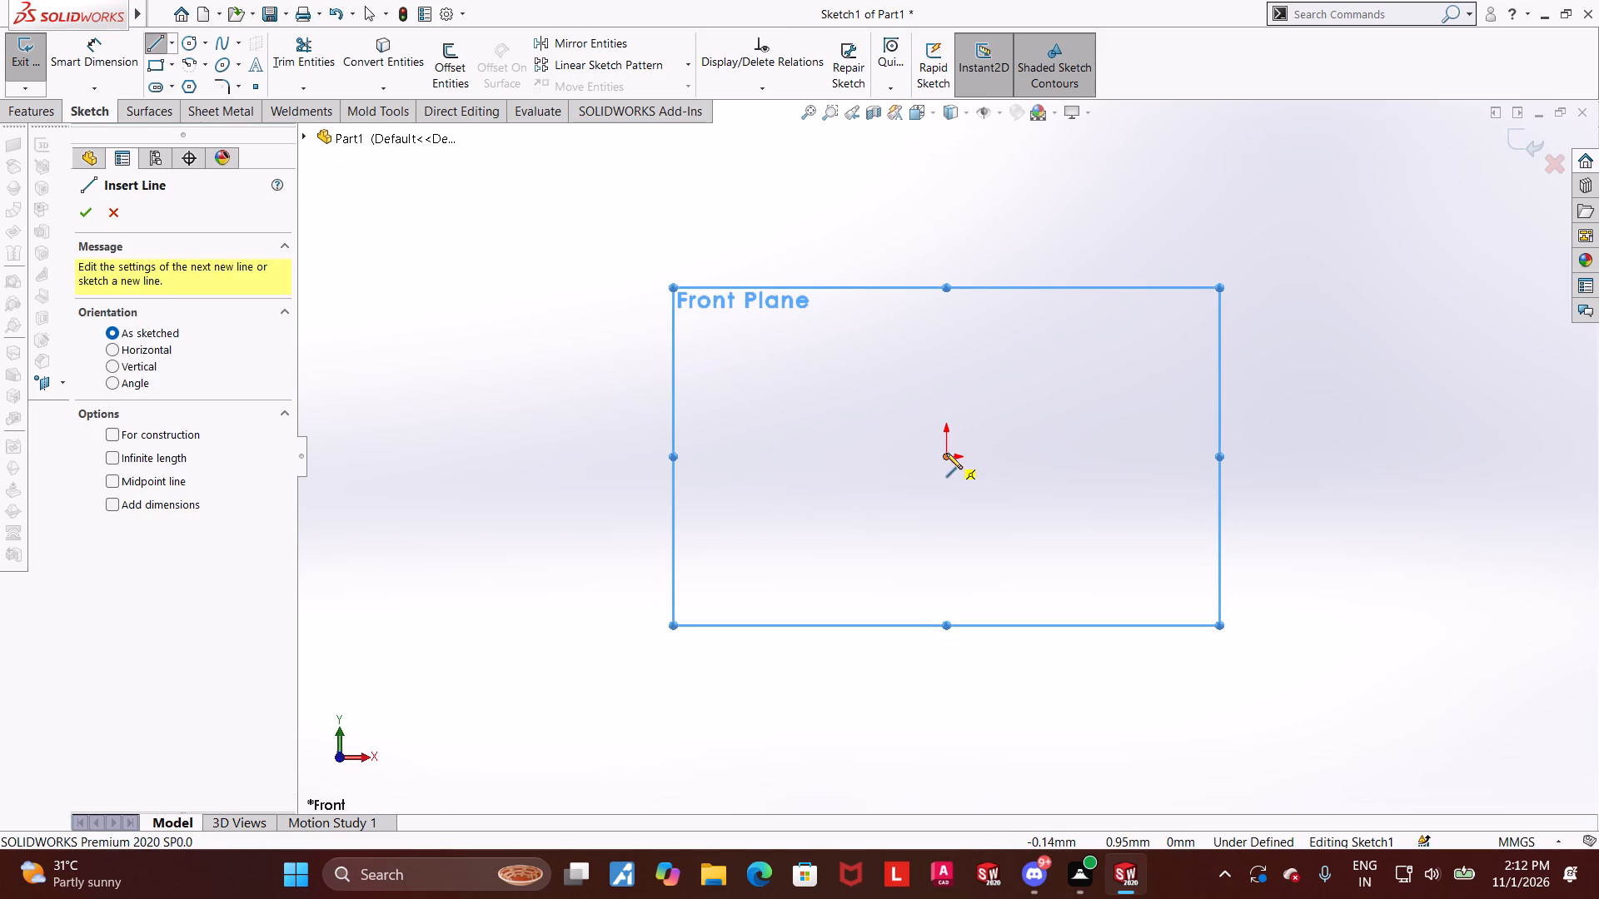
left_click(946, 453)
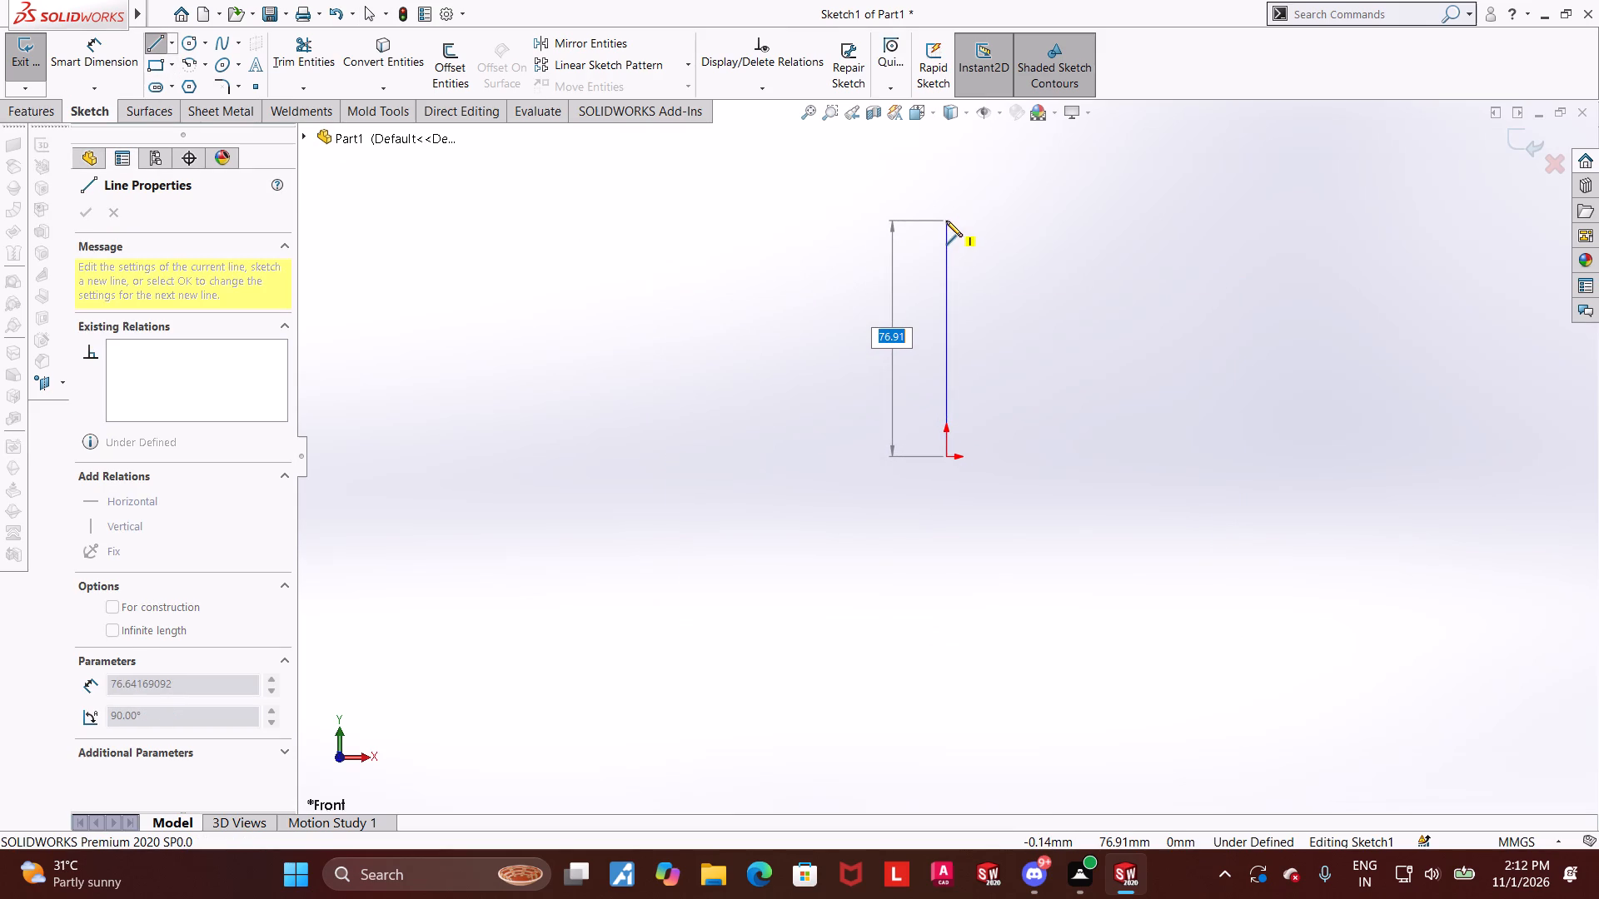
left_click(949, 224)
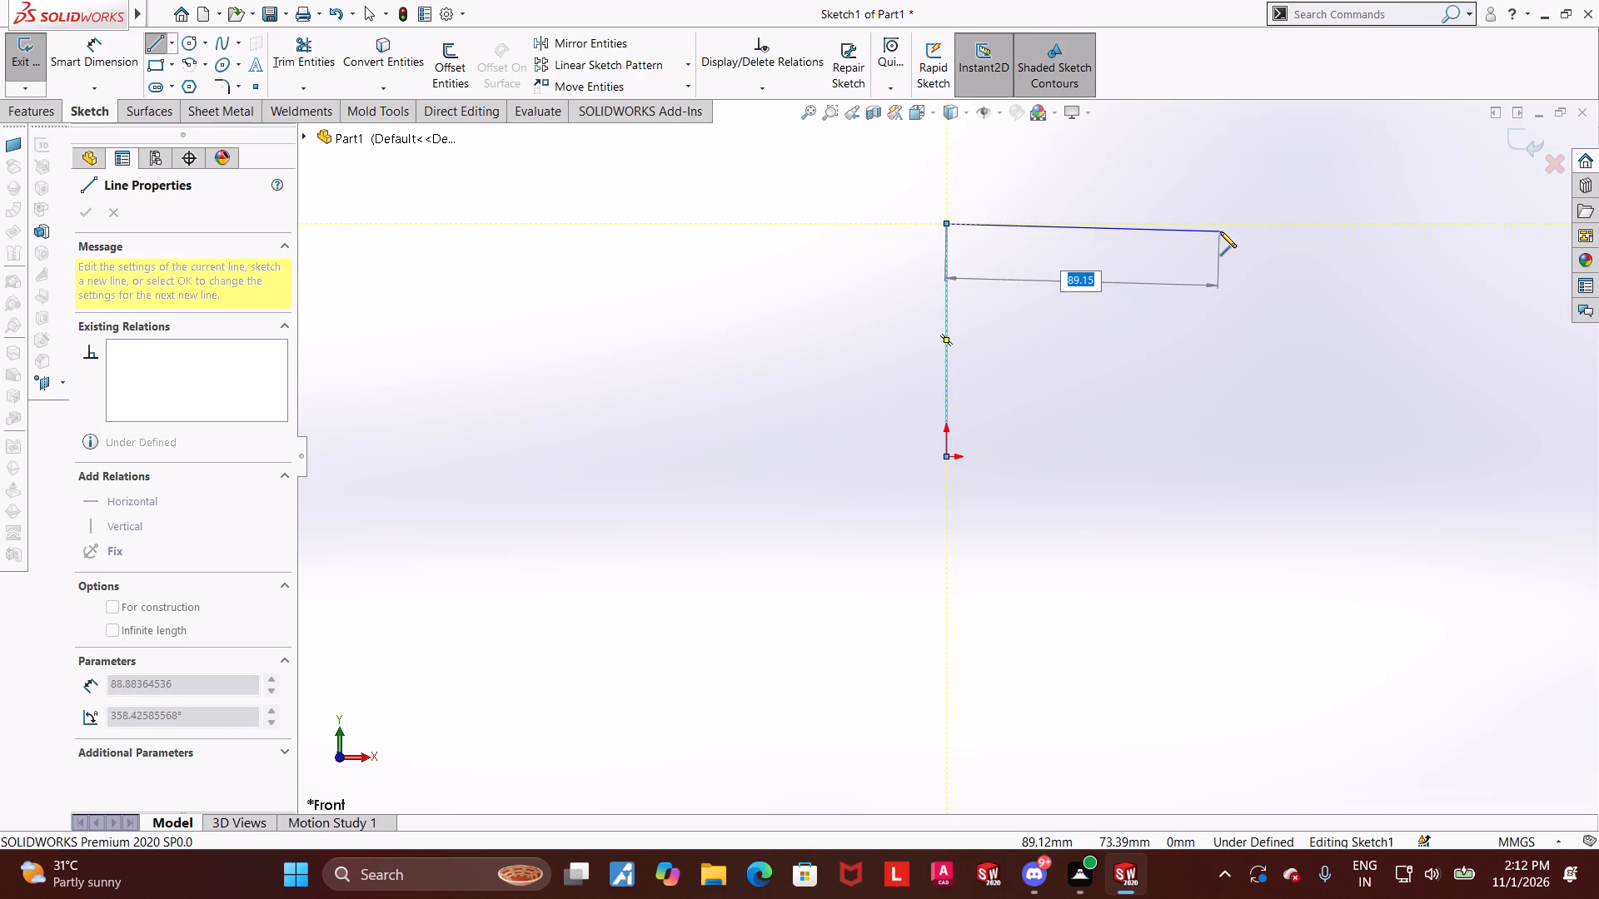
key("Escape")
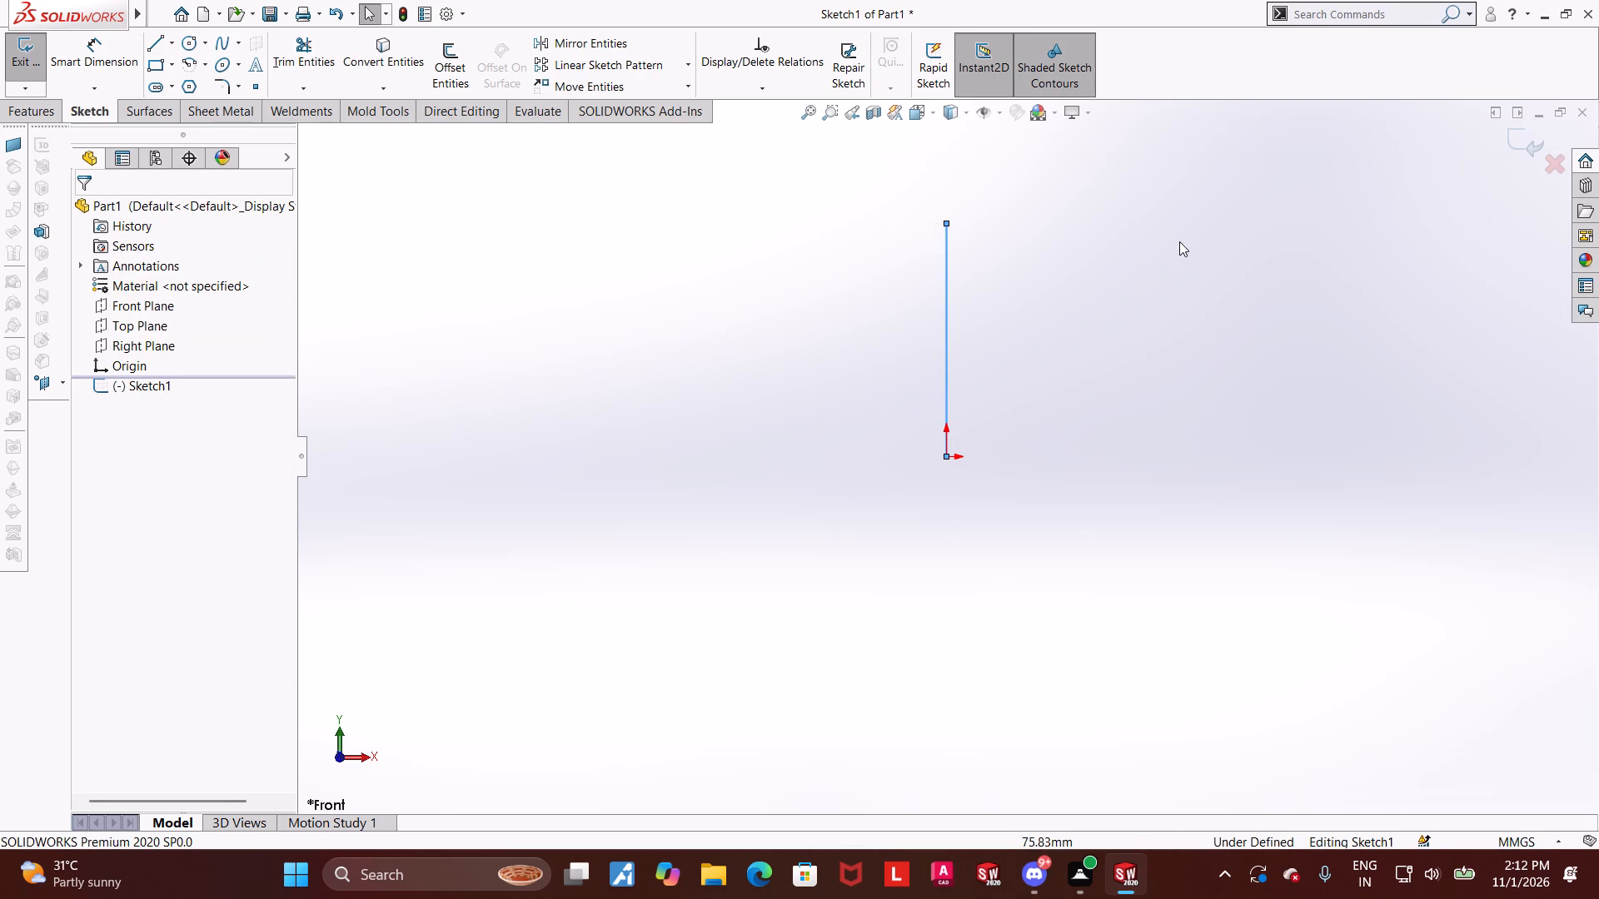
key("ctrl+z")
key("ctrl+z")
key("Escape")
Sketch on the Front Plane from the origin: about 47 mm up, 32 mm sloping up and outward, 25 mm horizontally, and 90 mm down.
scroll(1143, 322, "up", 1)
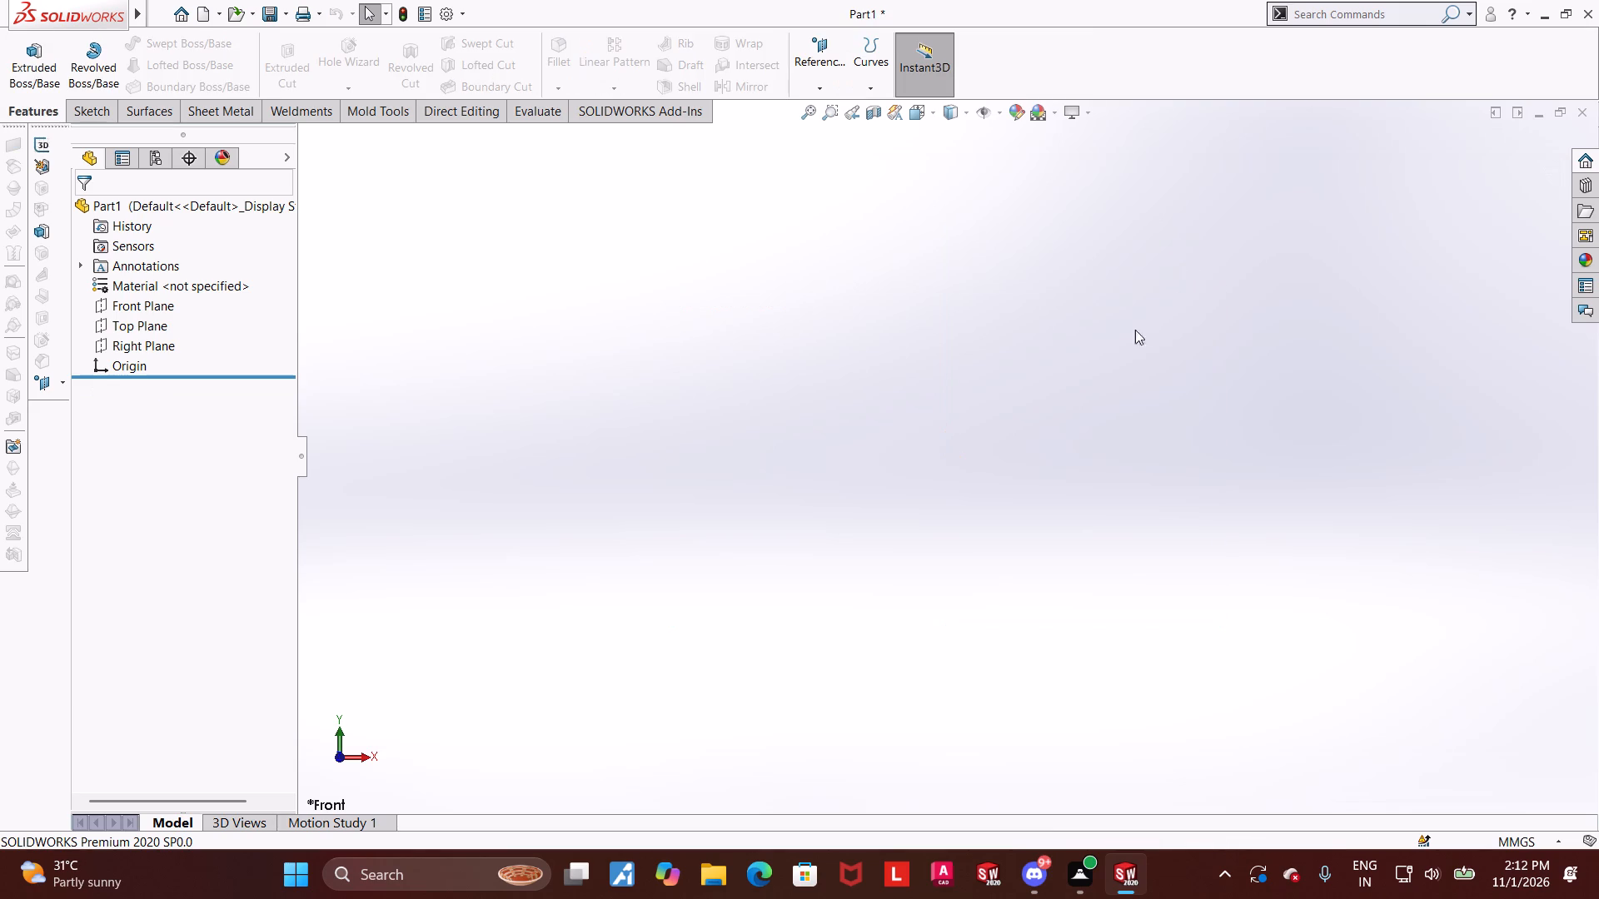
scroll(1135, 330, "up", 2)
left_click(151, 315)
left_click(159, 293)
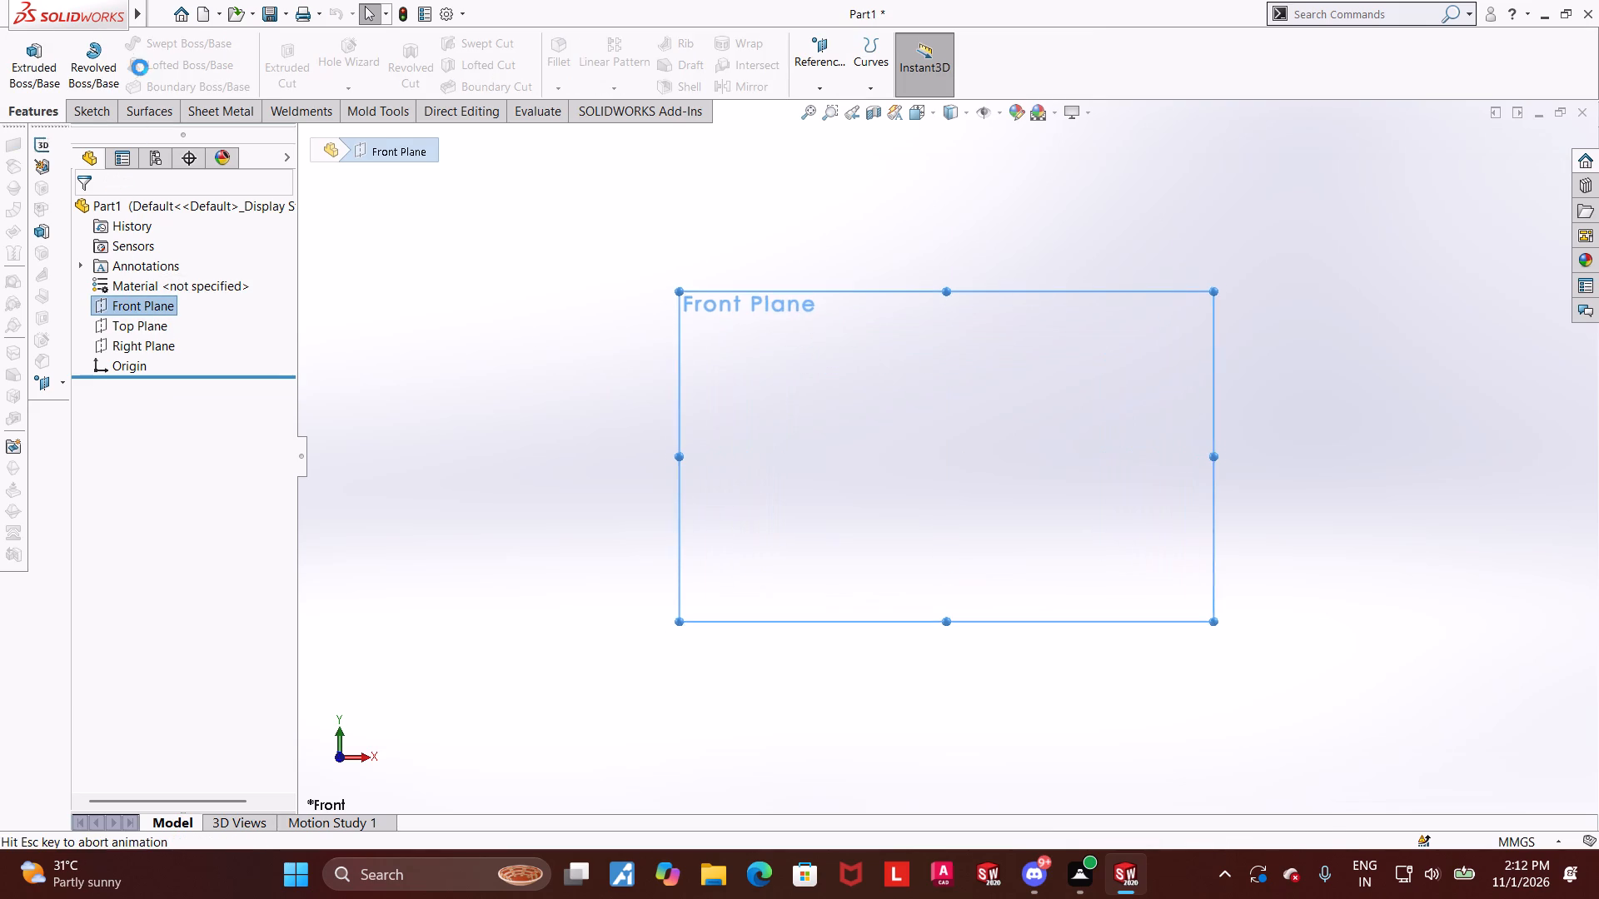
left_click(147, 43)
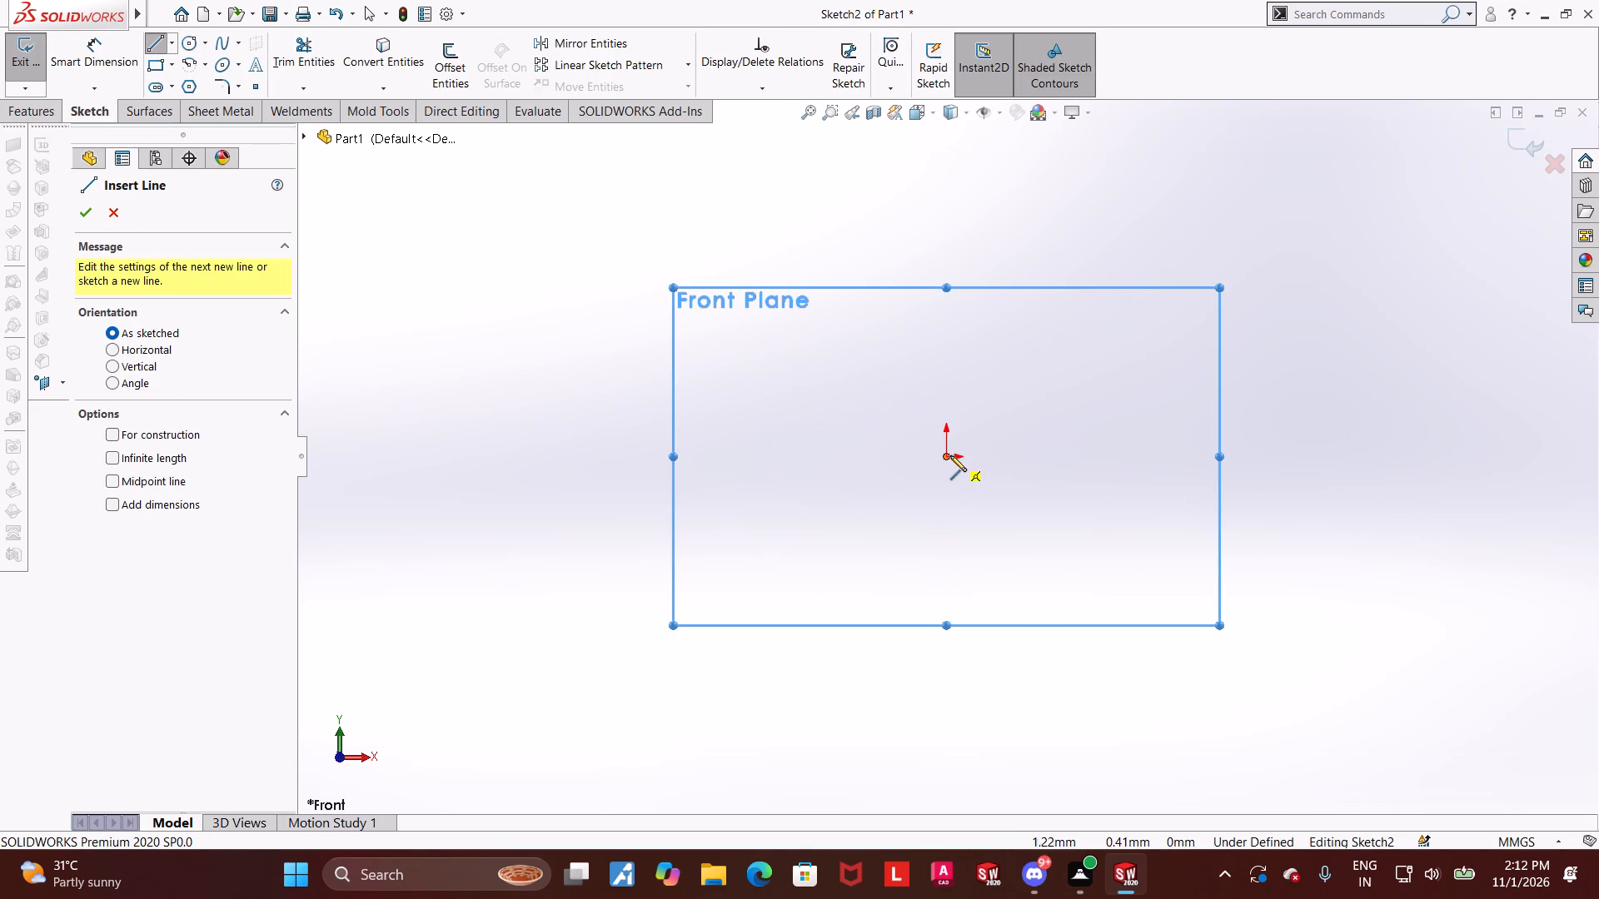
left_click(949, 455)
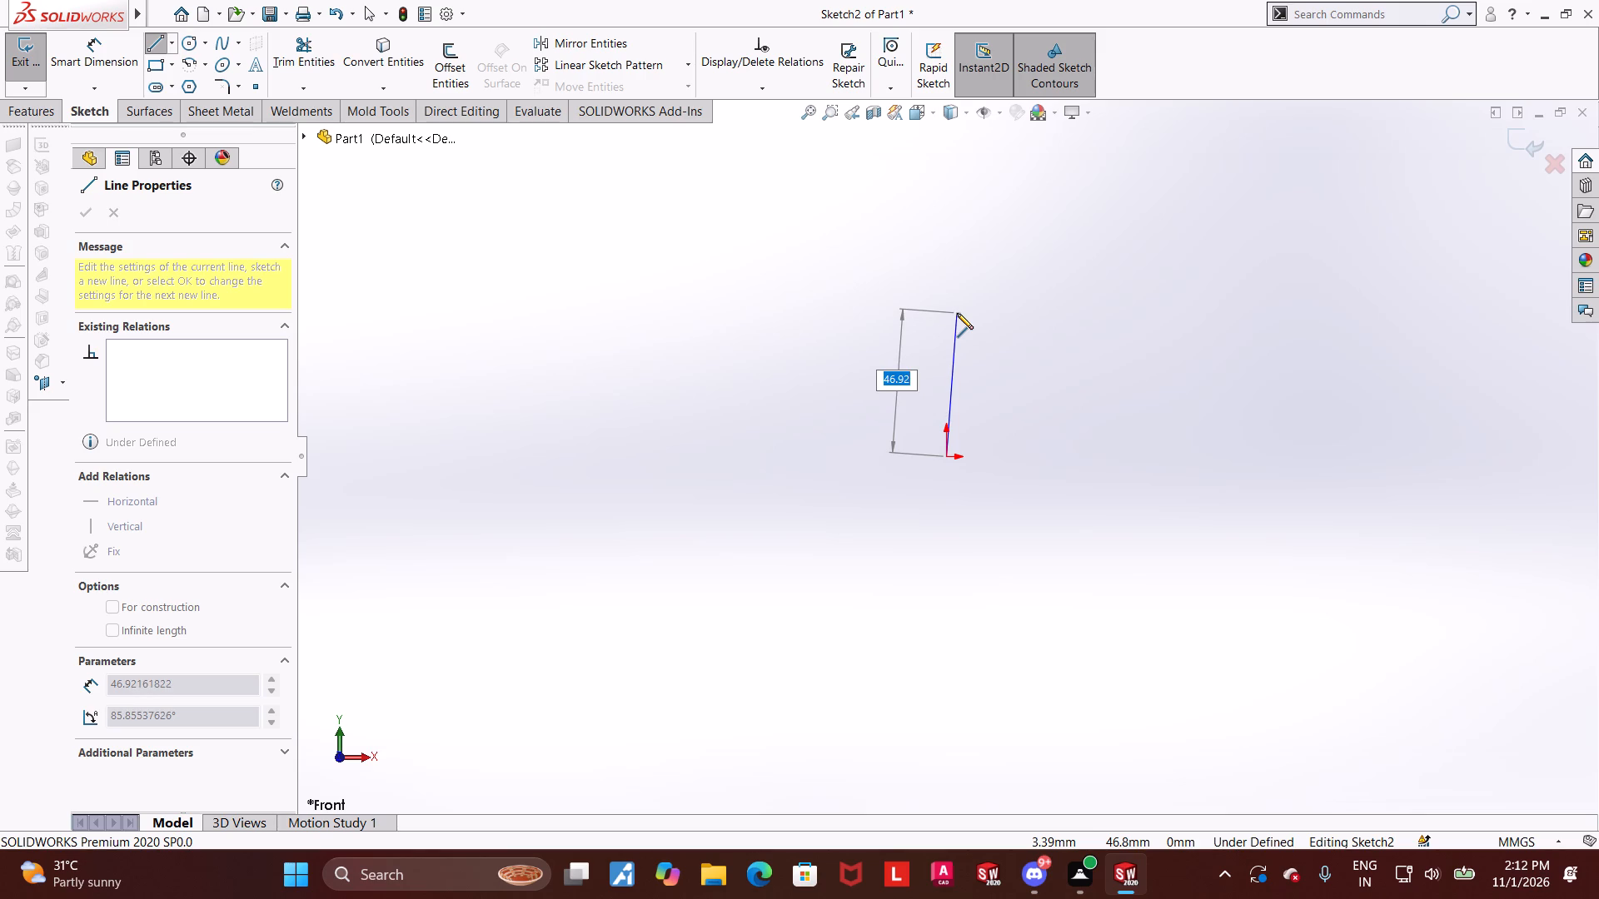
left_click(949, 311)
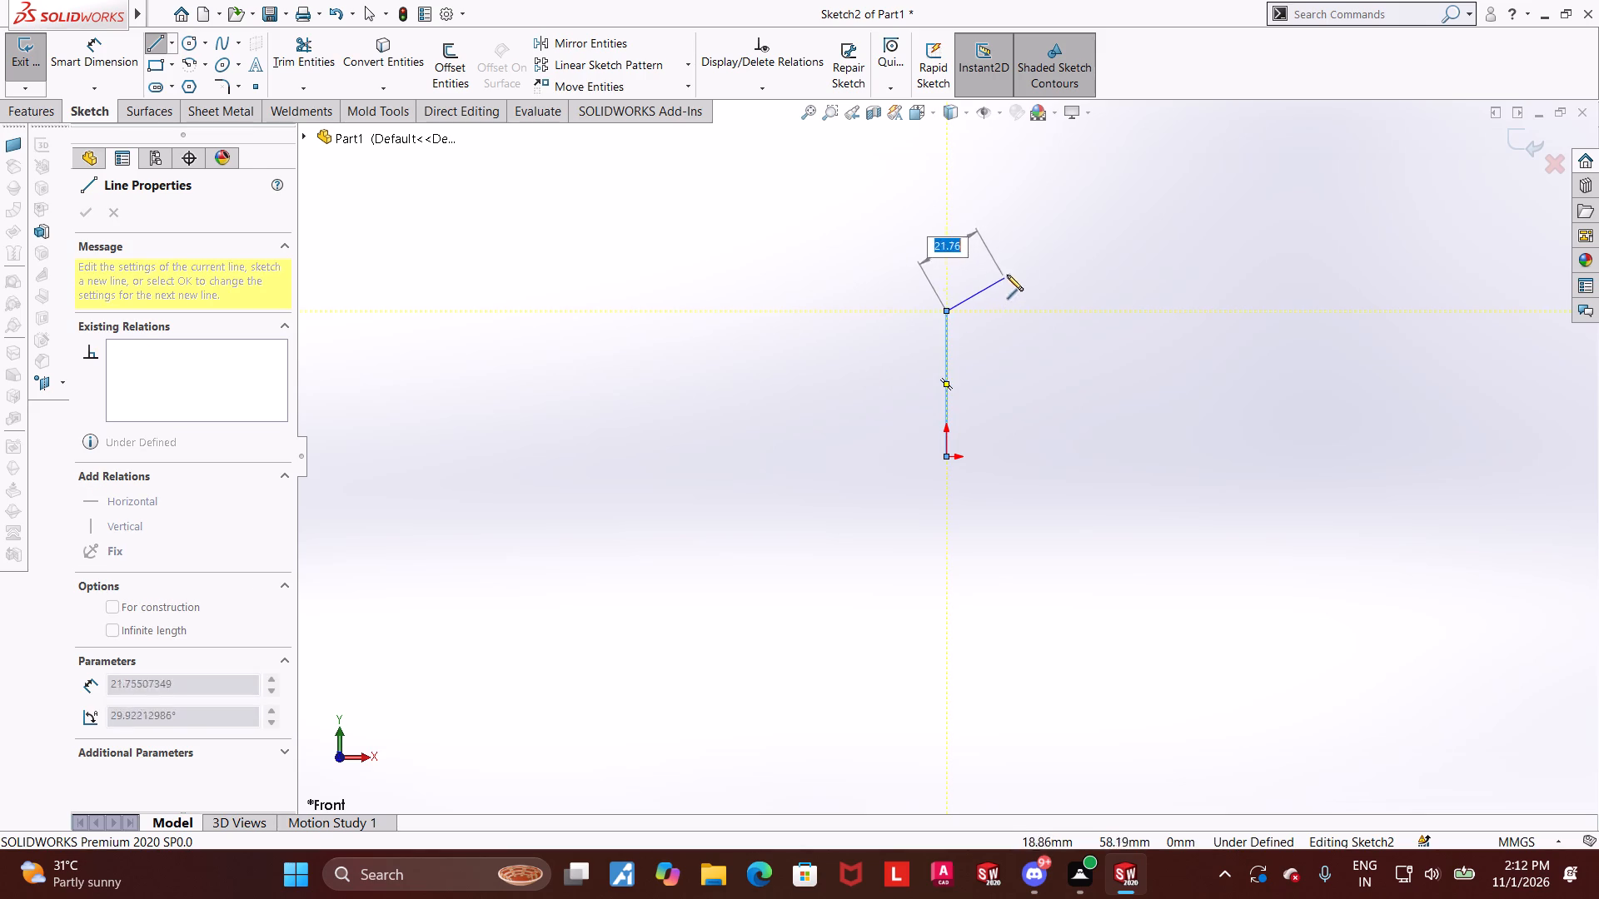
left_click(1005, 231)
left_click(1082, 226)
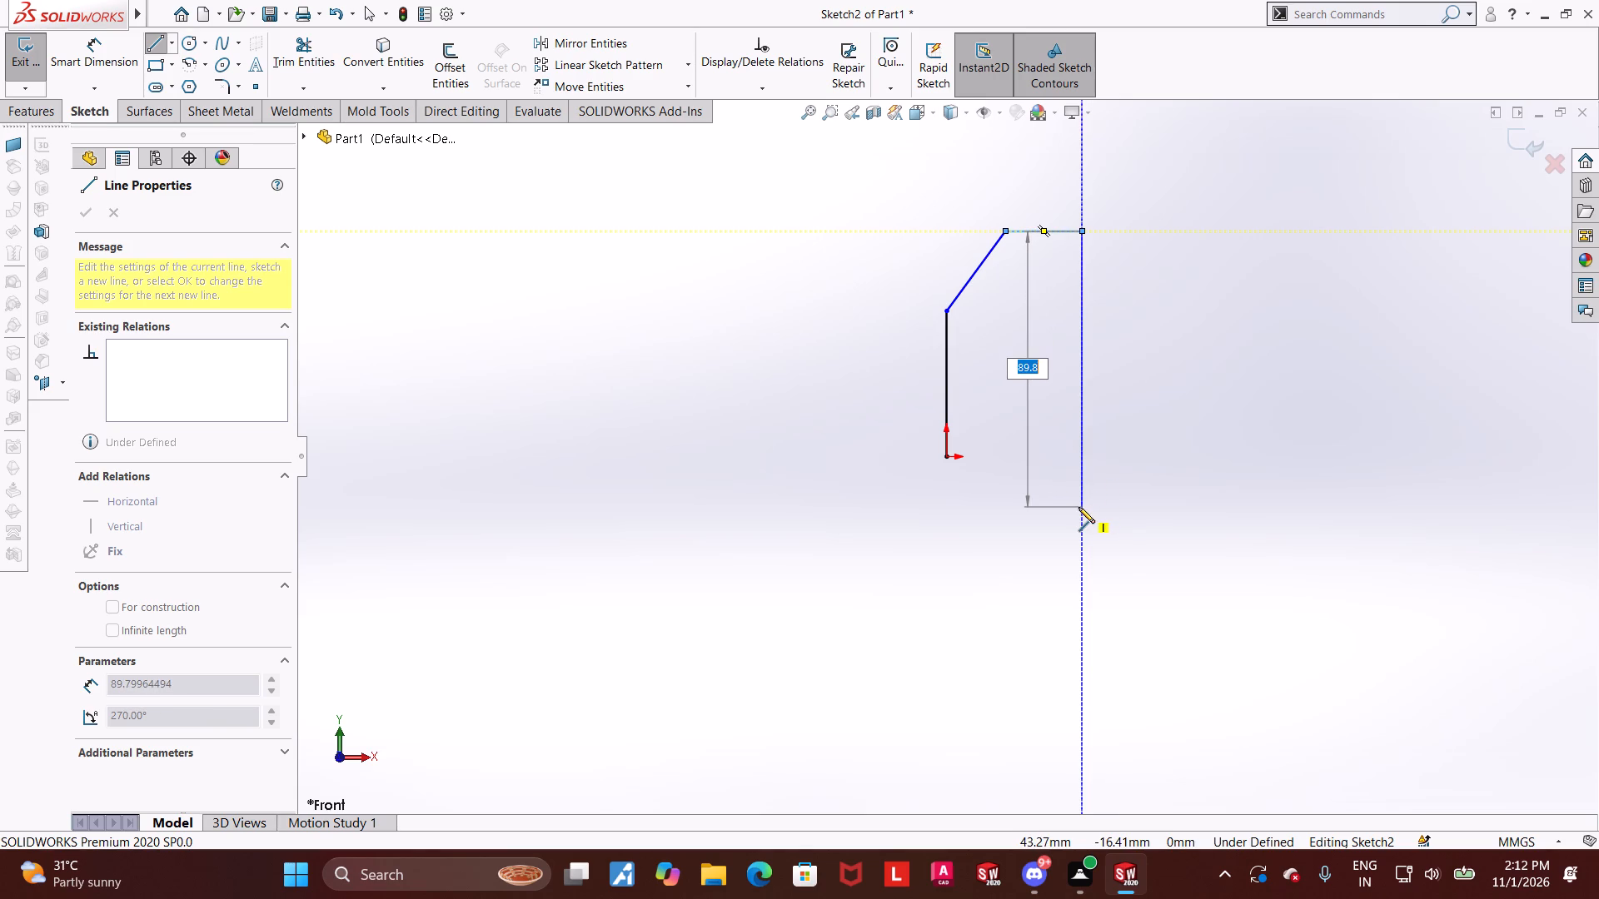
left_click(1078, 507)
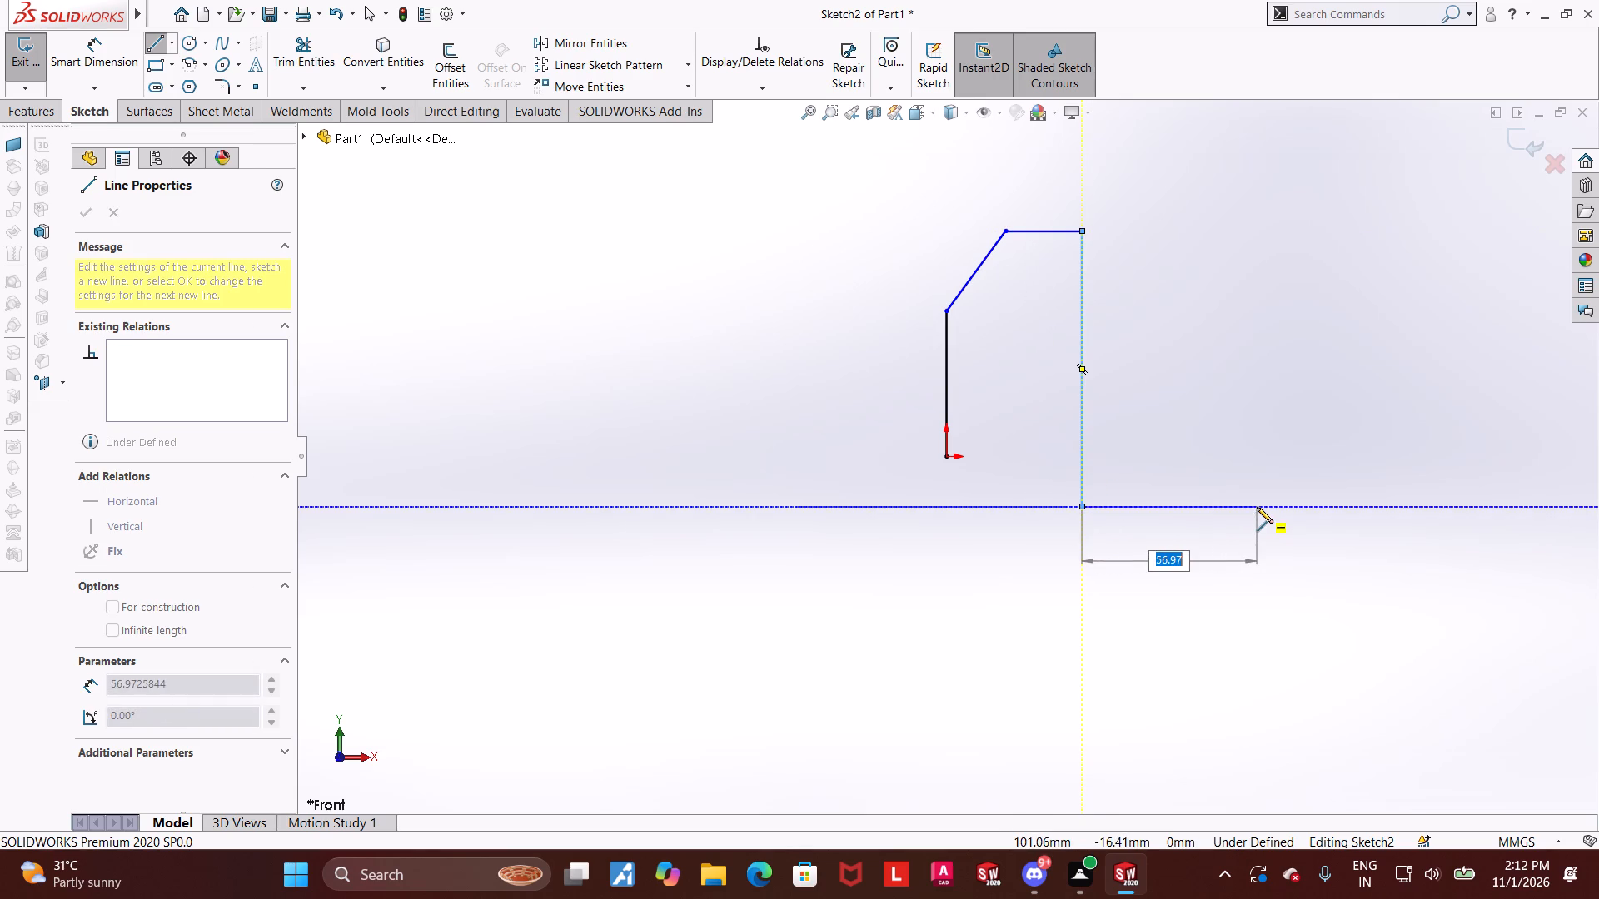
Continue the outline about 57 mm outward, 50 mm down, with a small outward ledge and 9.5 mm drop, then close it along the bottom to the origin.
left_click(1257, 507)
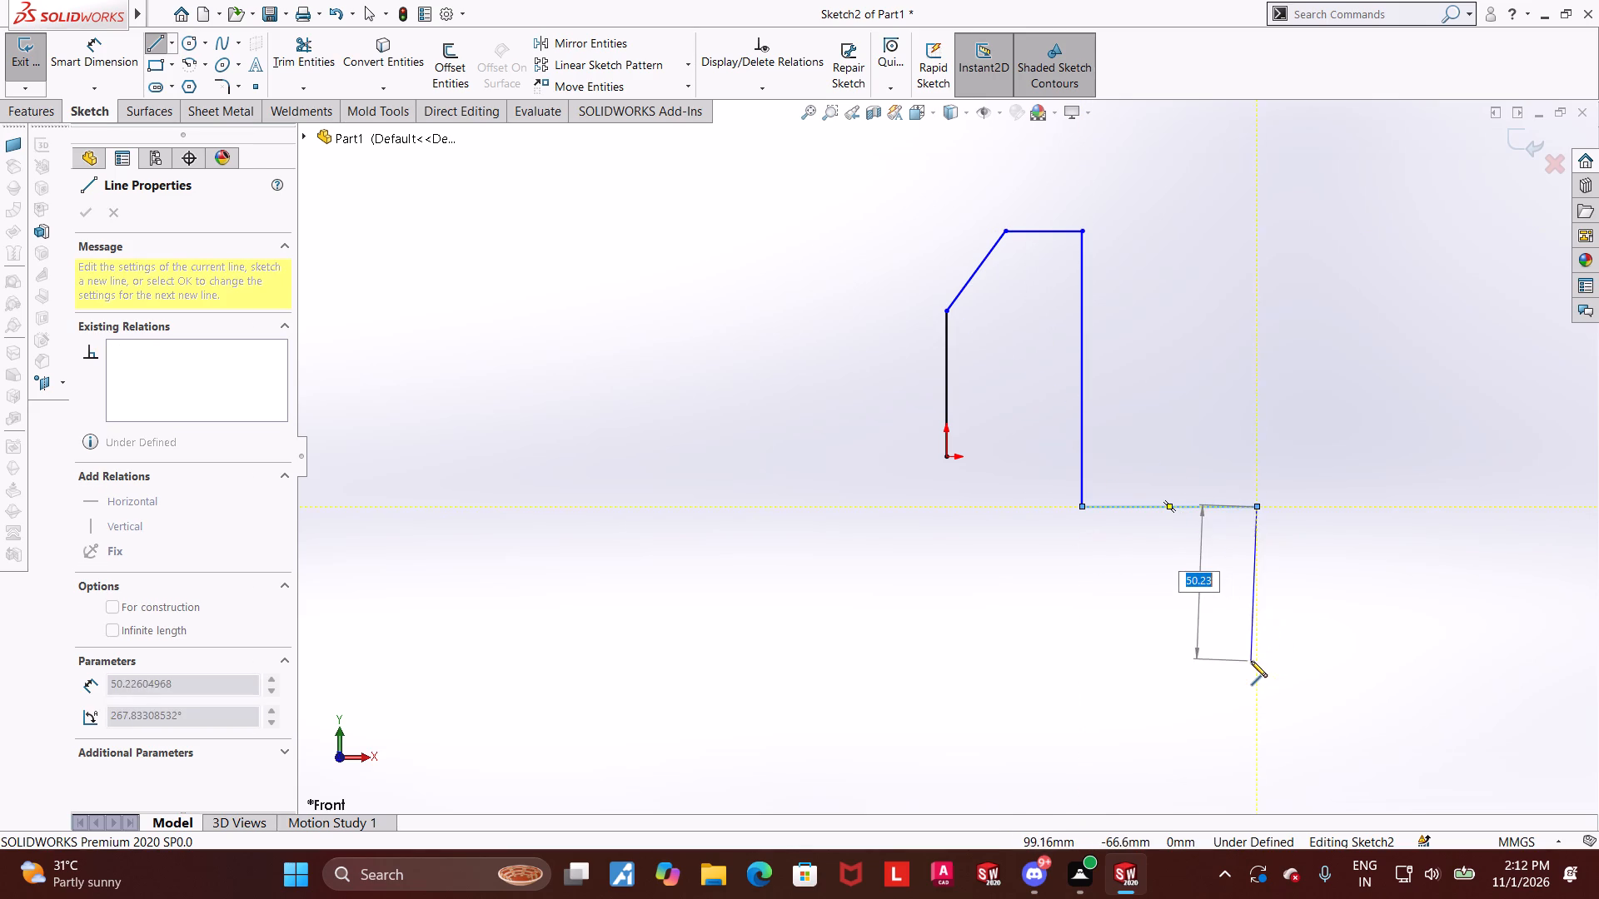
left_click(1260, 661)
left_click(1281, 661)
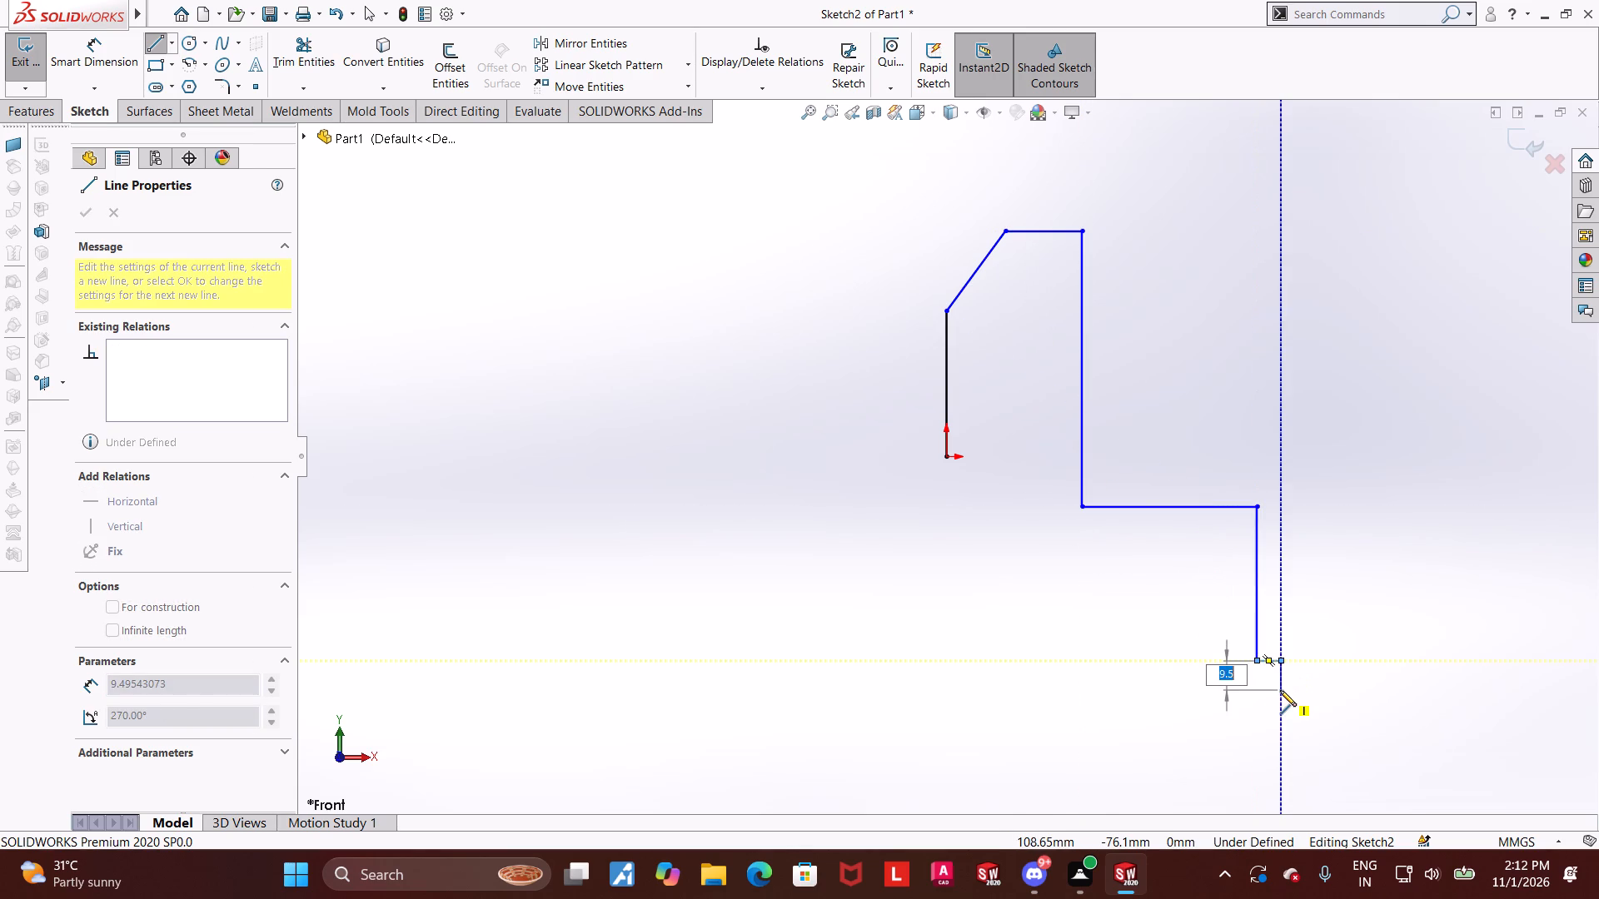
left_click(1284, 689)
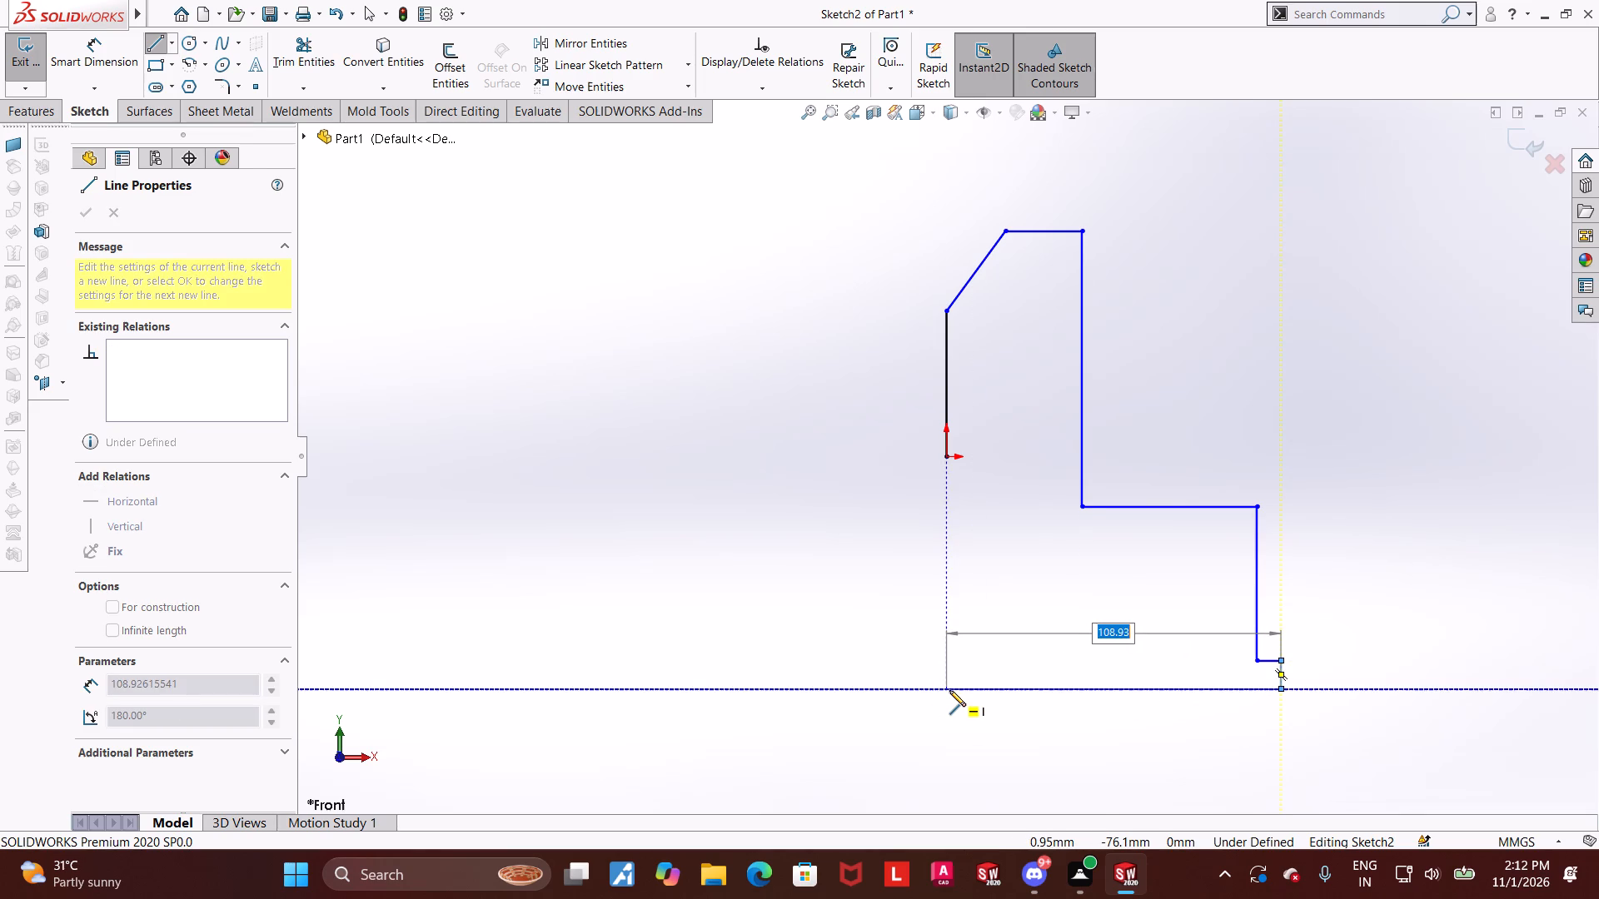
left_click(949, 690)
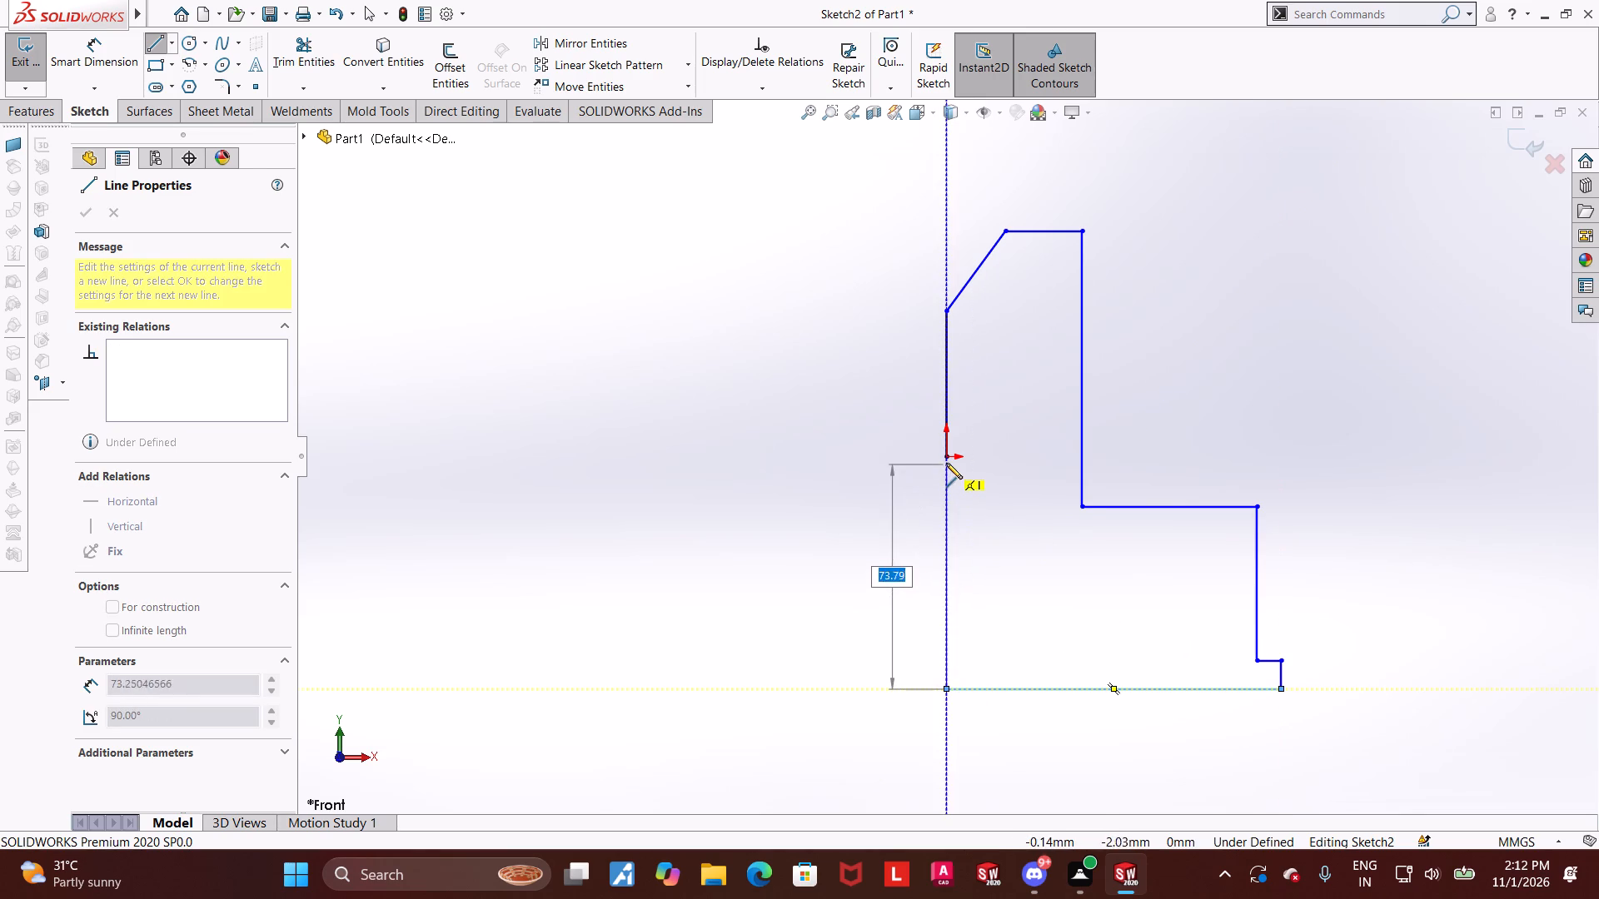
left_click(946, 460)
key("Escape")
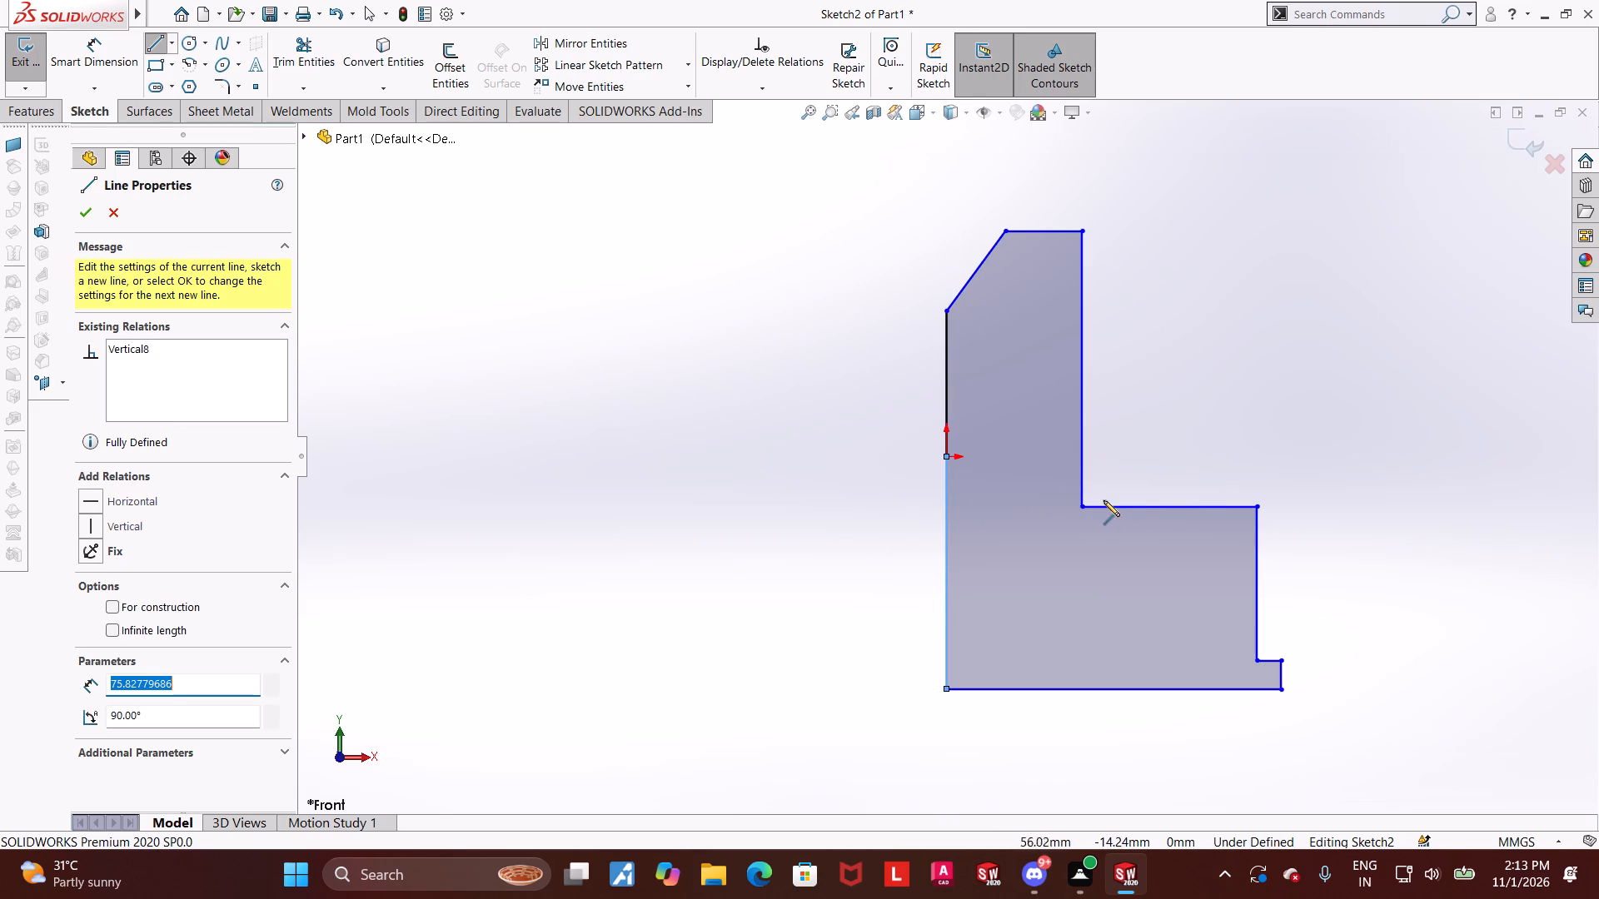
scroll(1103, 496, "up", 1)
scroll(1145, 492, "down", 1)
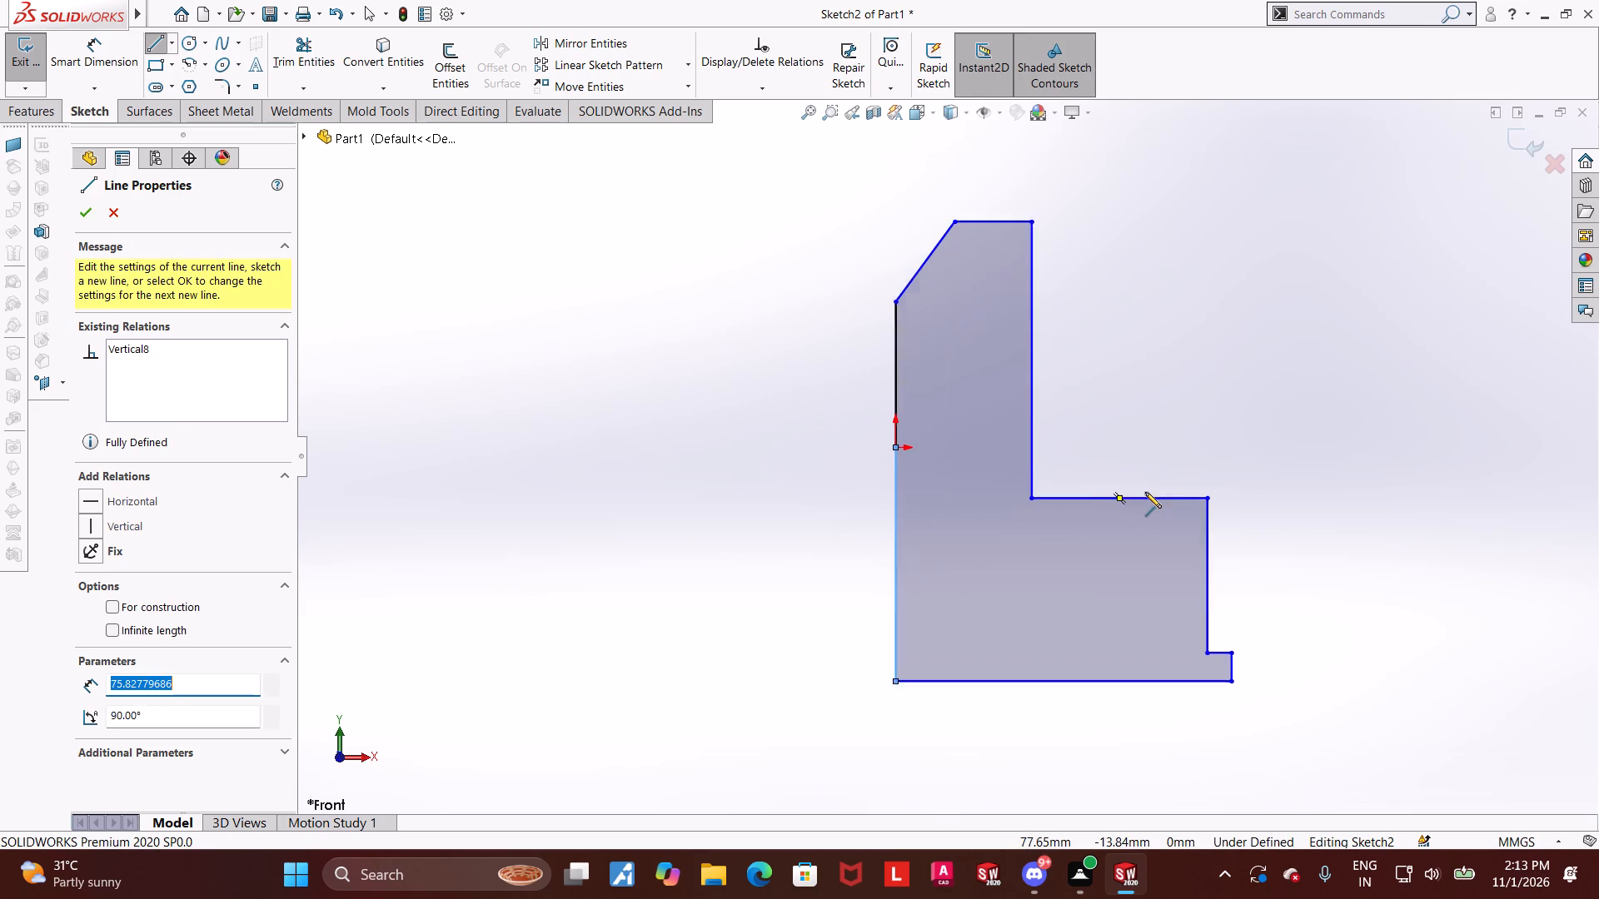
scroll(1145, 492, "down", 1)
key("Escape")
Dimension the profile's overall height between its top and bottom edges as 50 mm.
scroll(1173, 513, "up", 1)
scroll(1080, 400, "up", 1)
scroll(1130, 368, "down", 2)
scroll(958, 333, "up", 1)
left_click(128, 58)
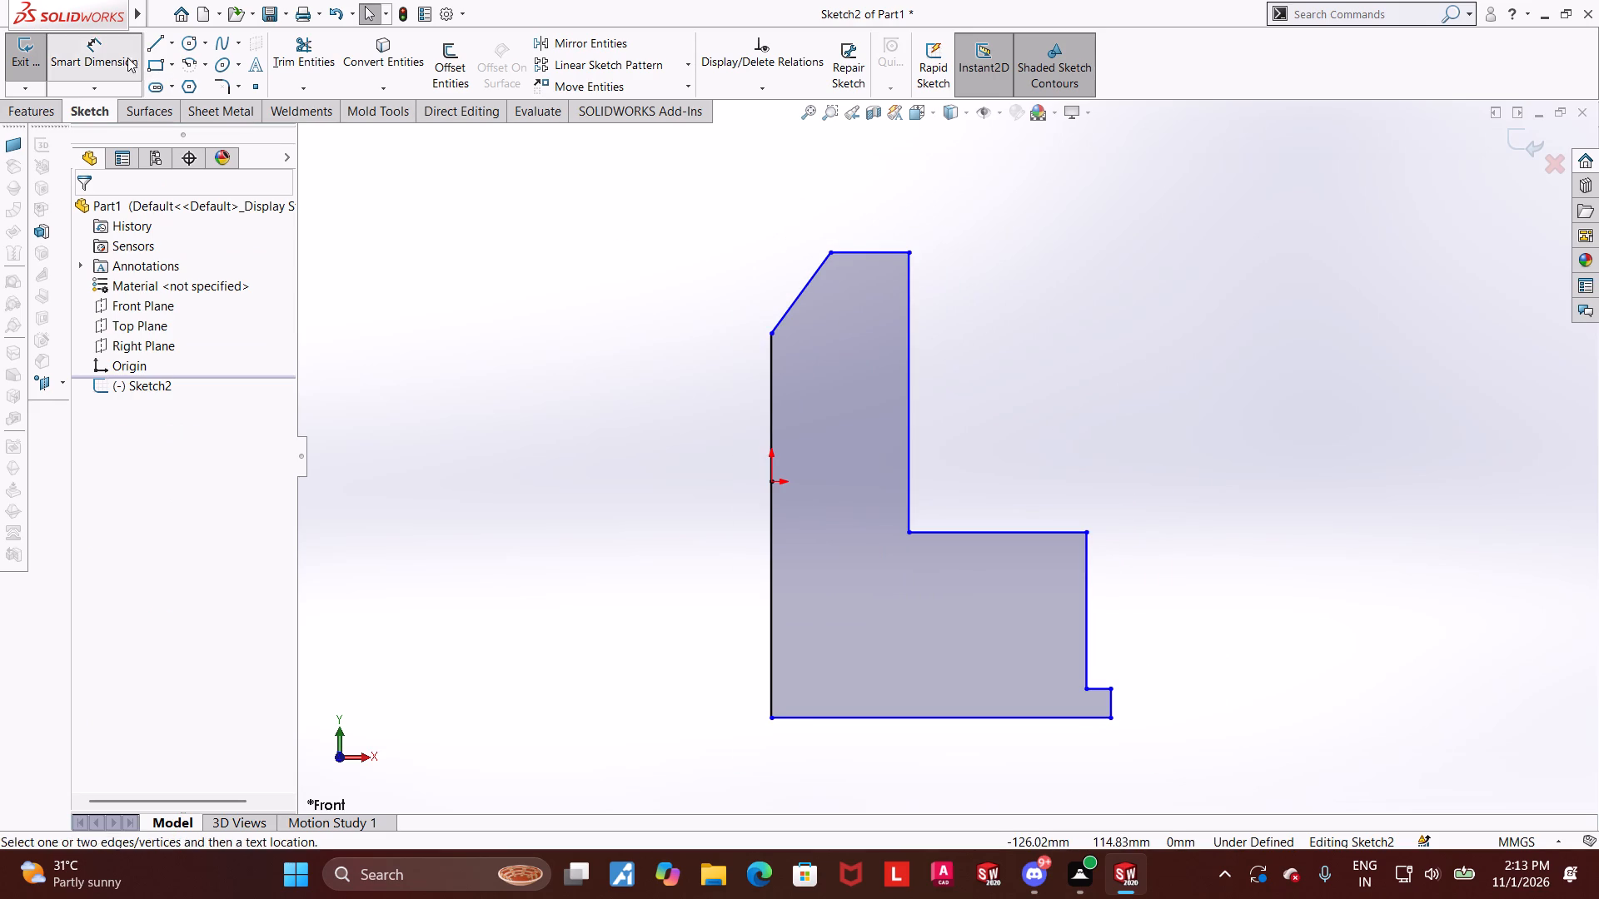
left_click(855, 247)
left_click(861, 261)
left_click(858, 254)
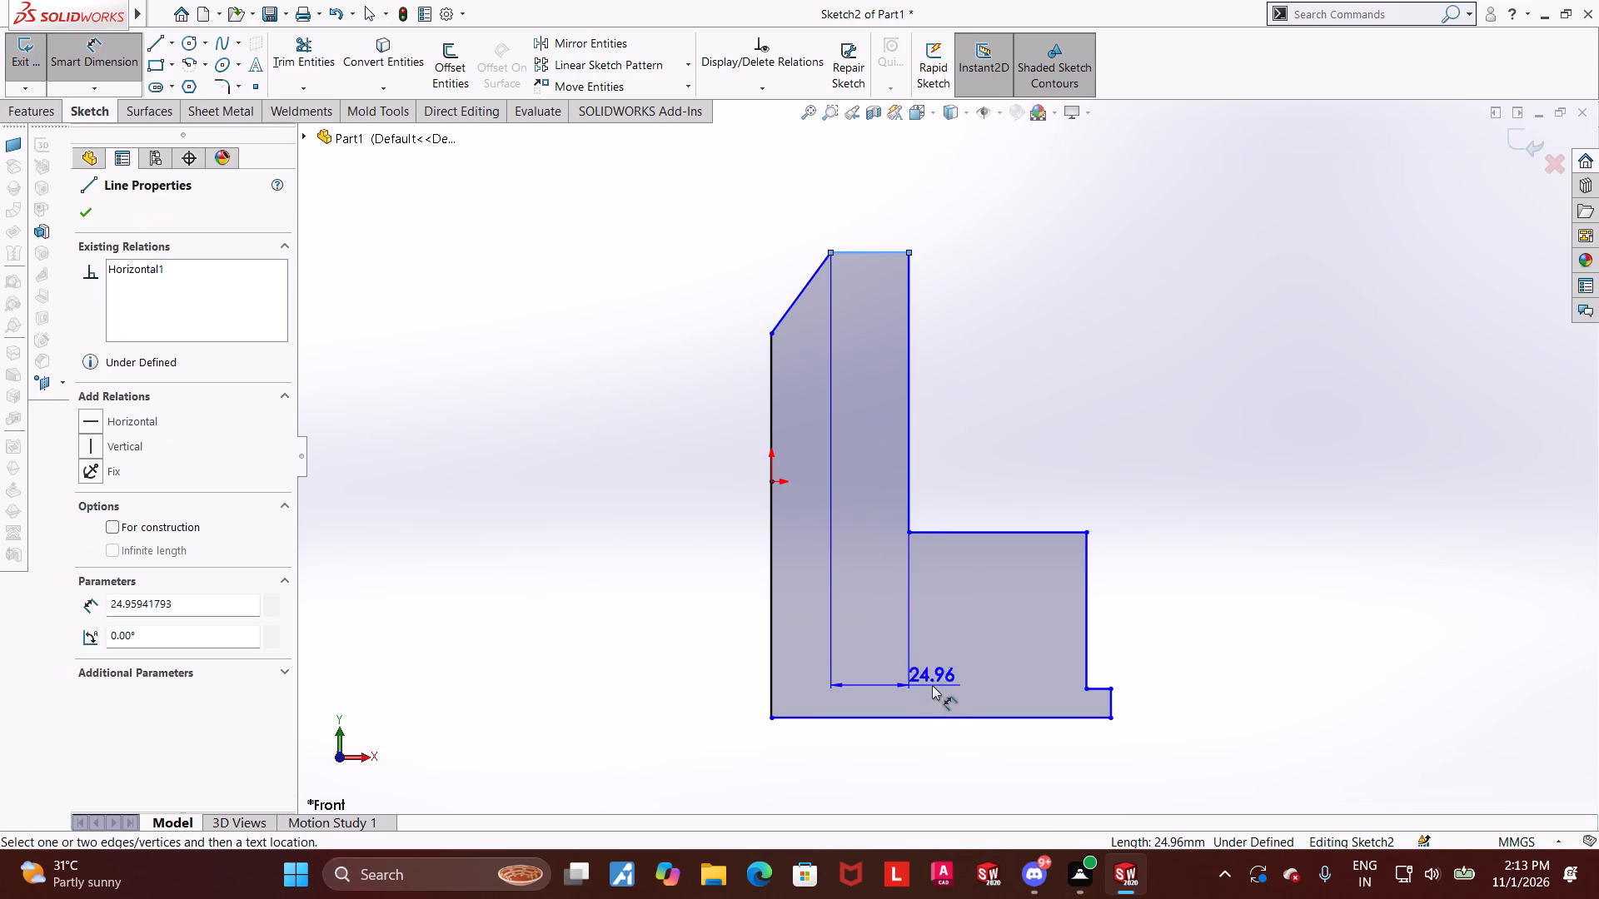
left_click(909, 718)
left_click(650, 652)
key("5")
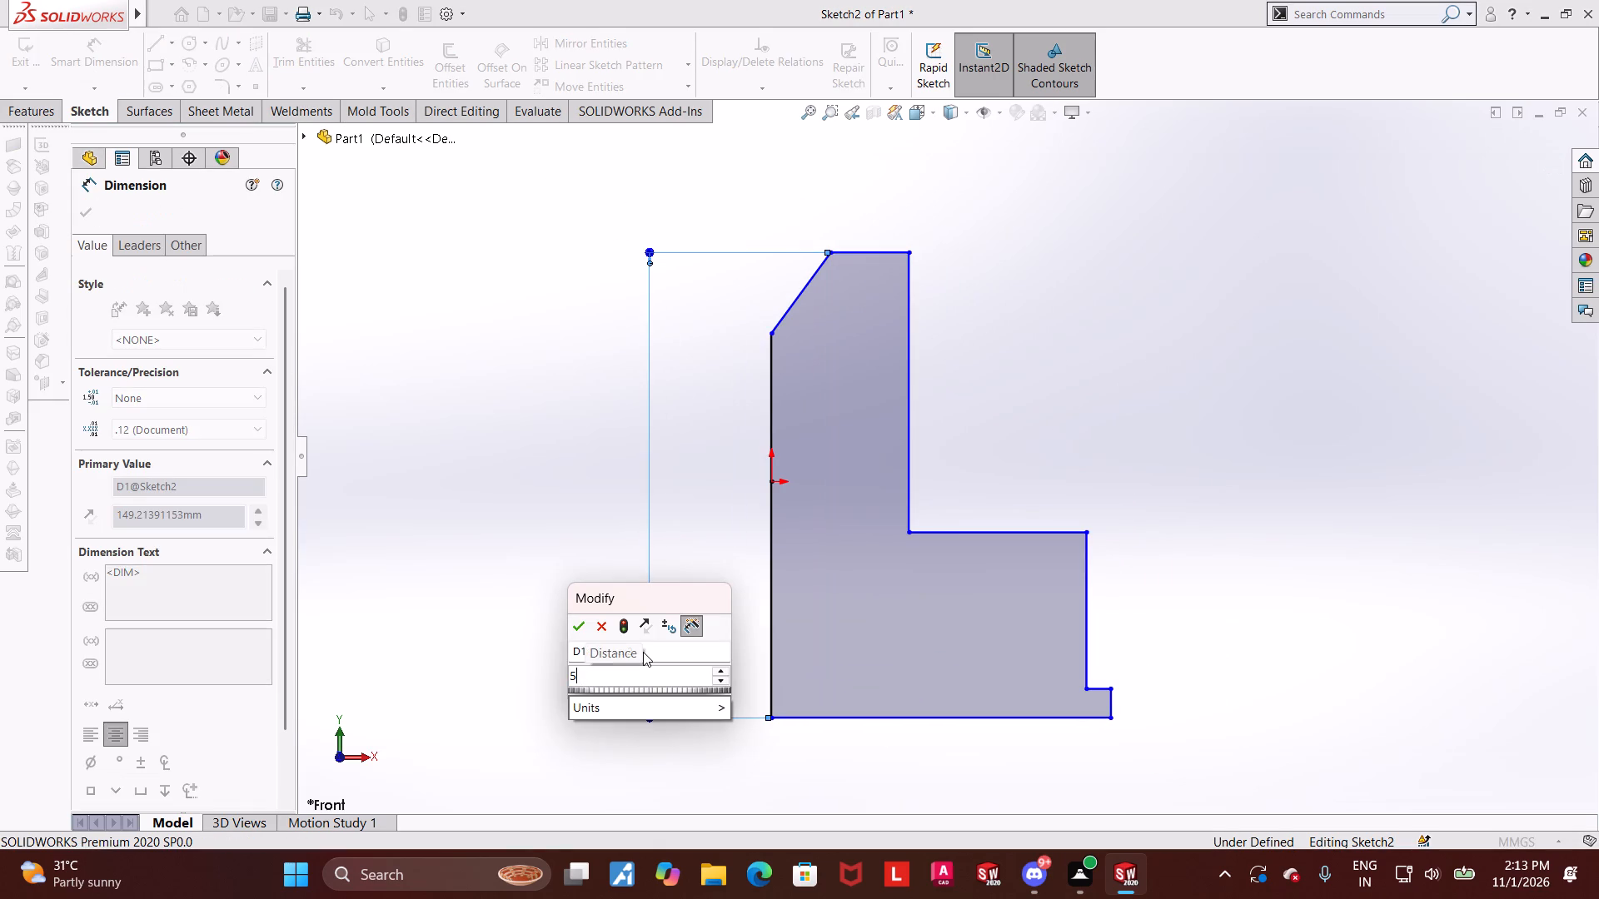
key("0")
key("Return")
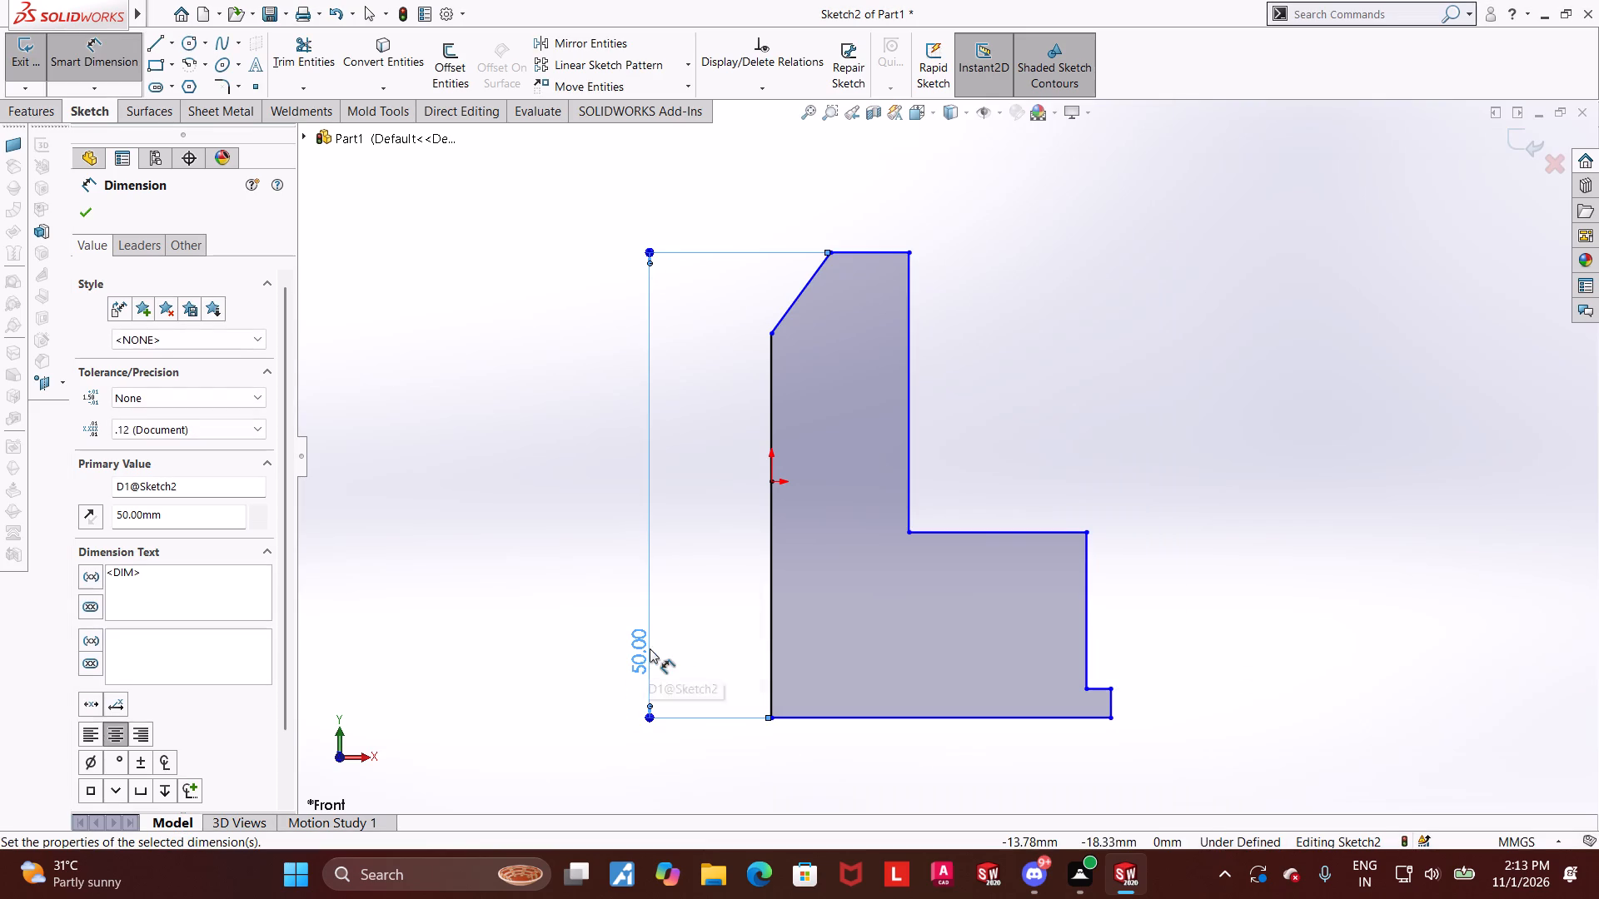
Dimension the height from the bottom edge to the middle horizontal step edge as 25 mm.
scroll(829, 637, "up", 2)
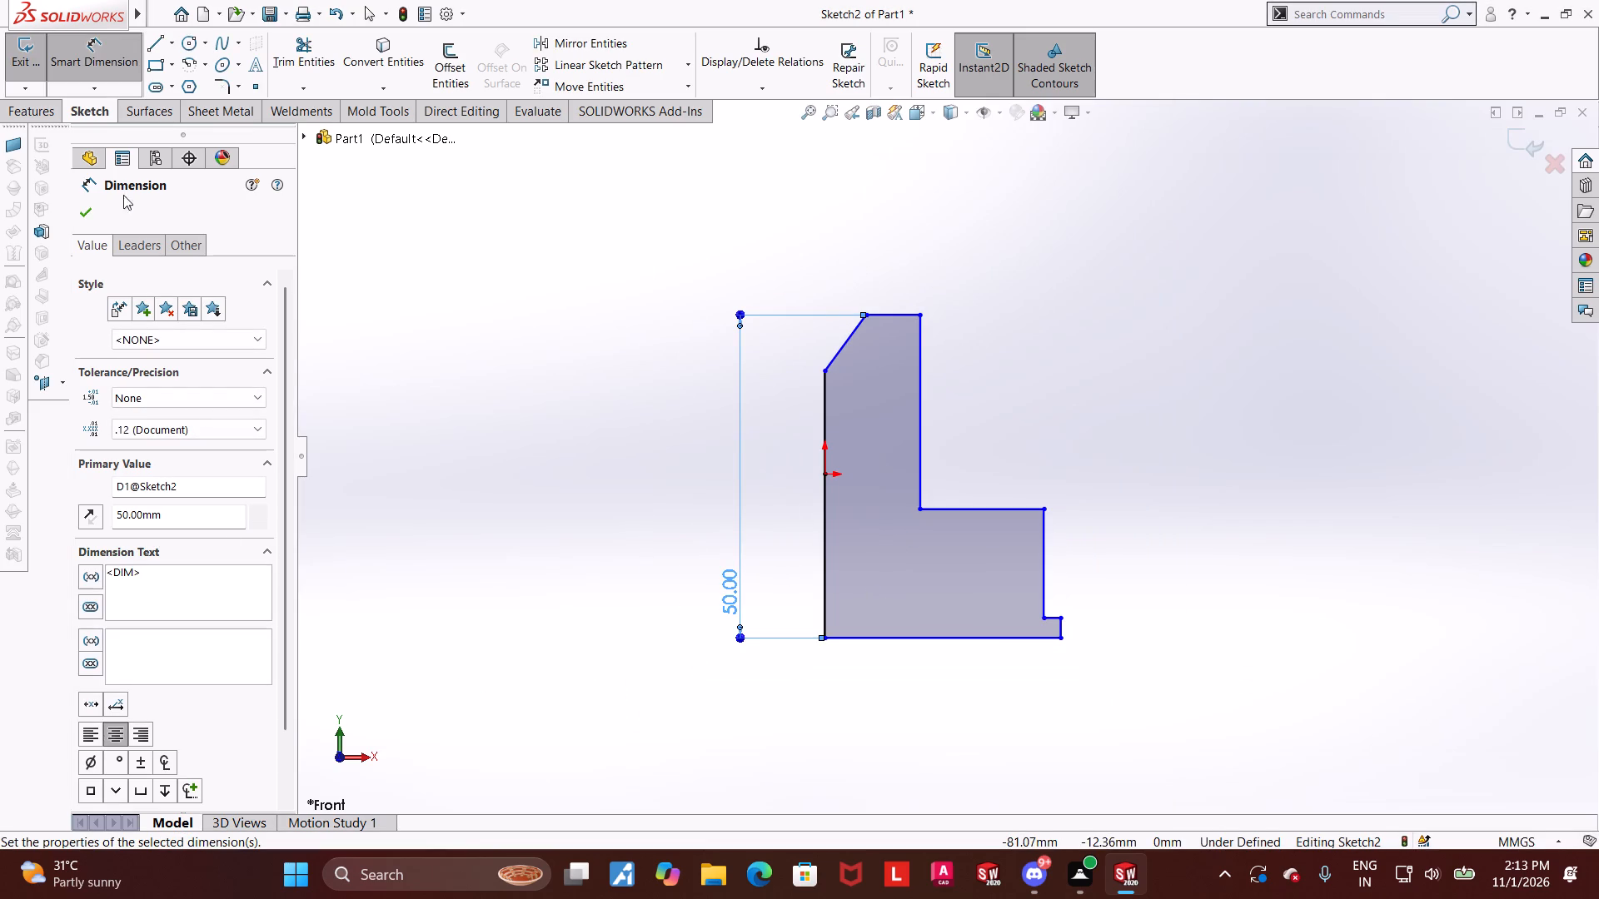
left_click(1002, 508)
left_click(988, 636)
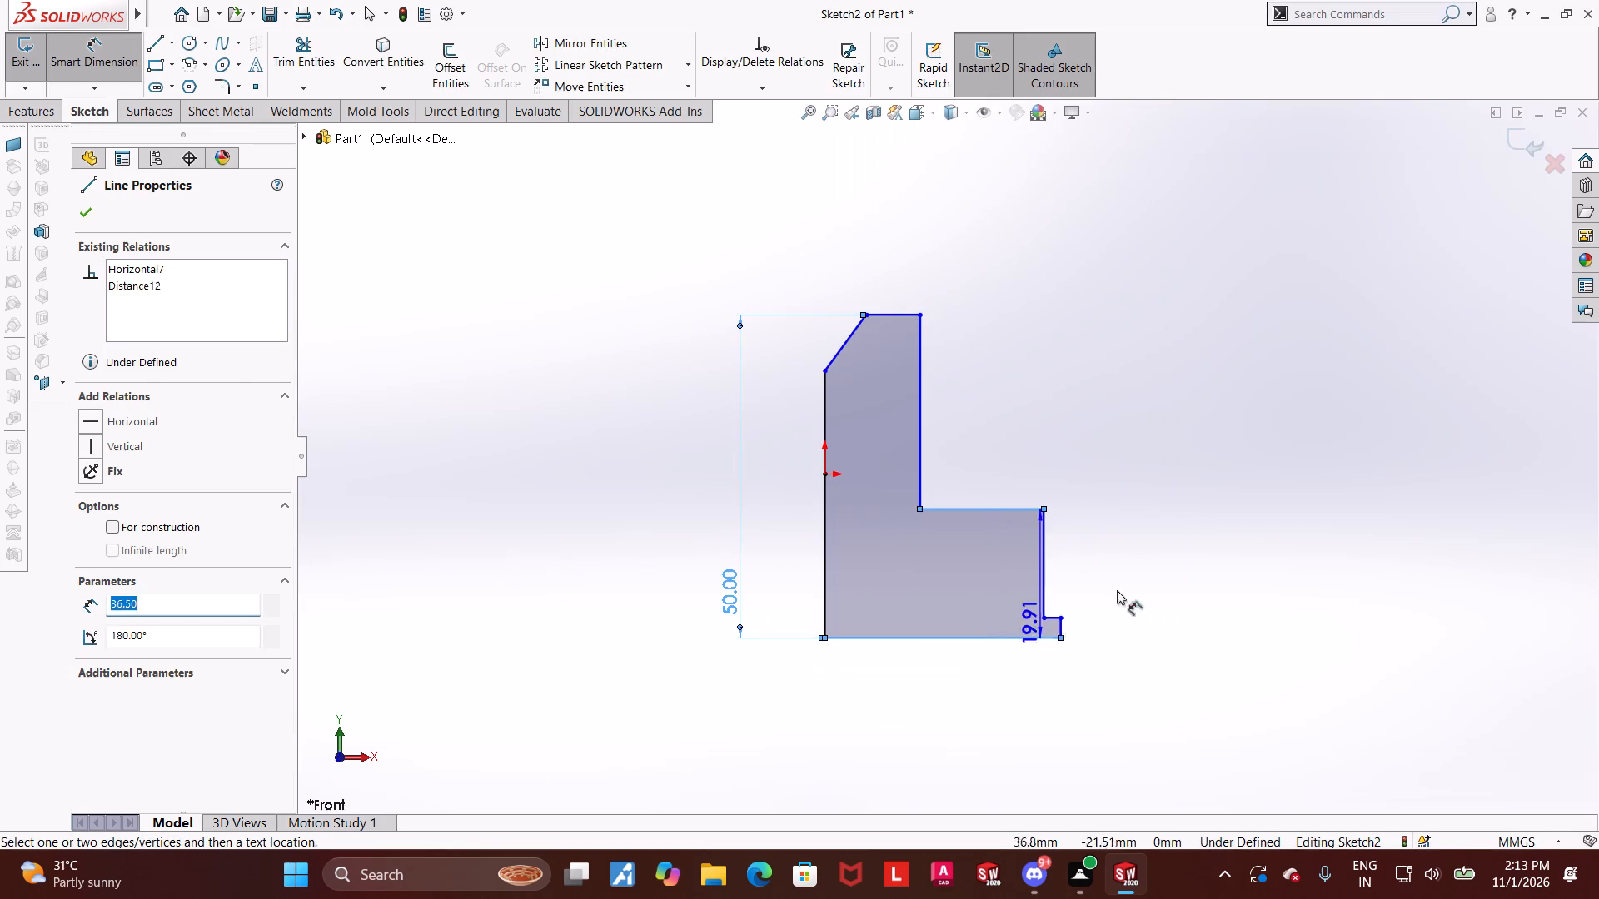
left_click(1188, 564)
type("25")
key("Return")
key("Escape")
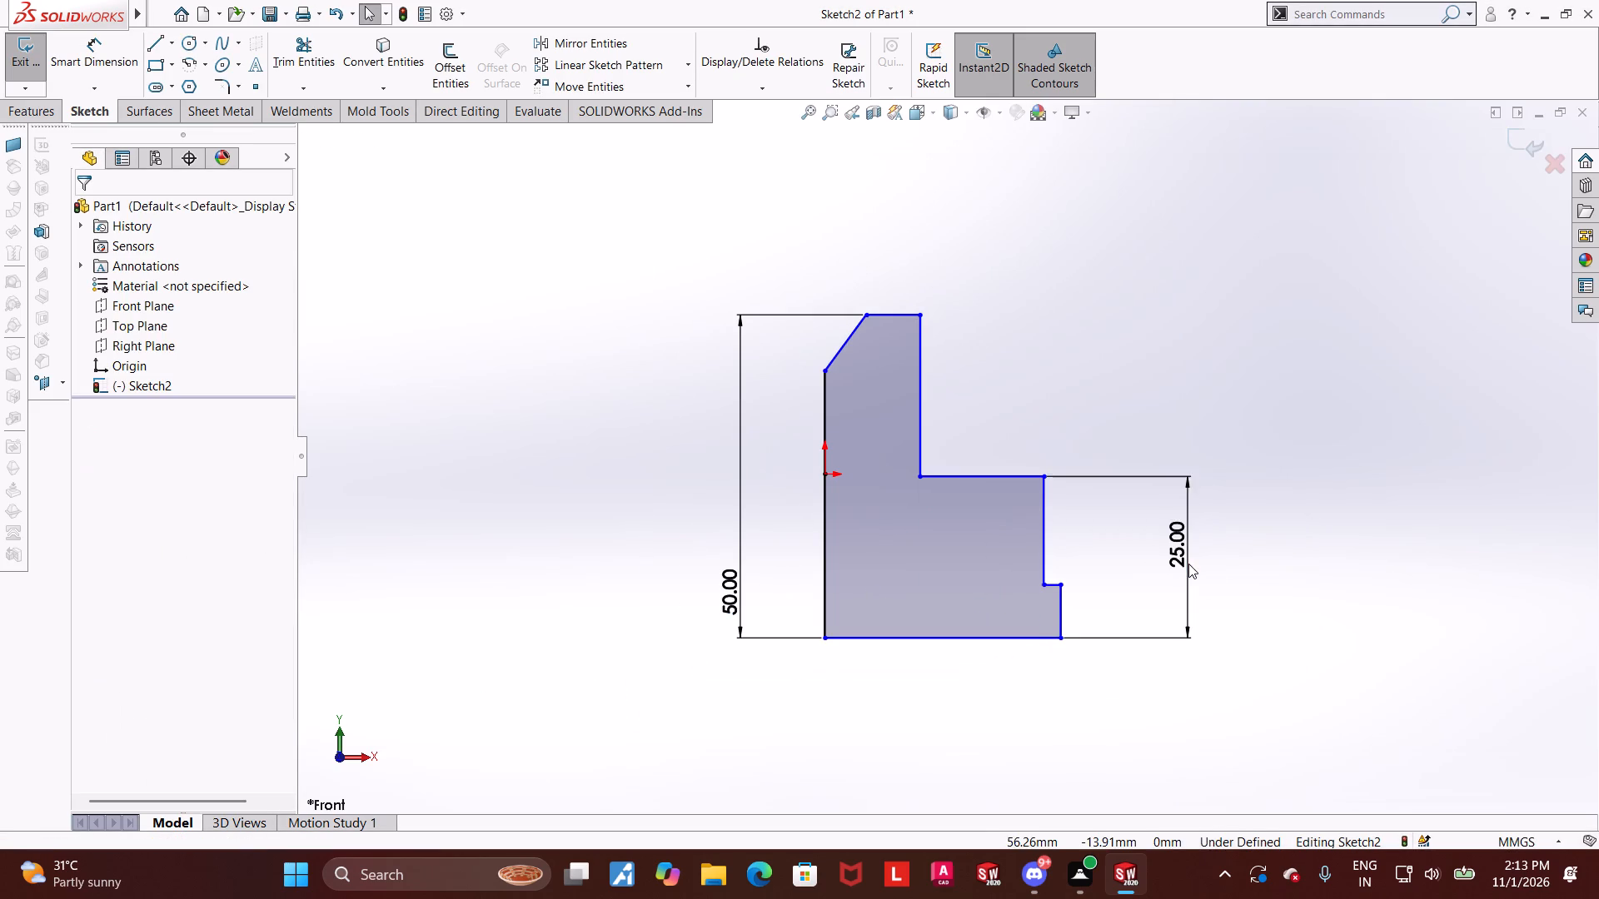
Dimension the profile's overall width between the origin-side vertical edge and the outermost short vertical edge as 45 mm.
scroll(964, 502, "up", 1)
scroll(970, 519, "down", 1)
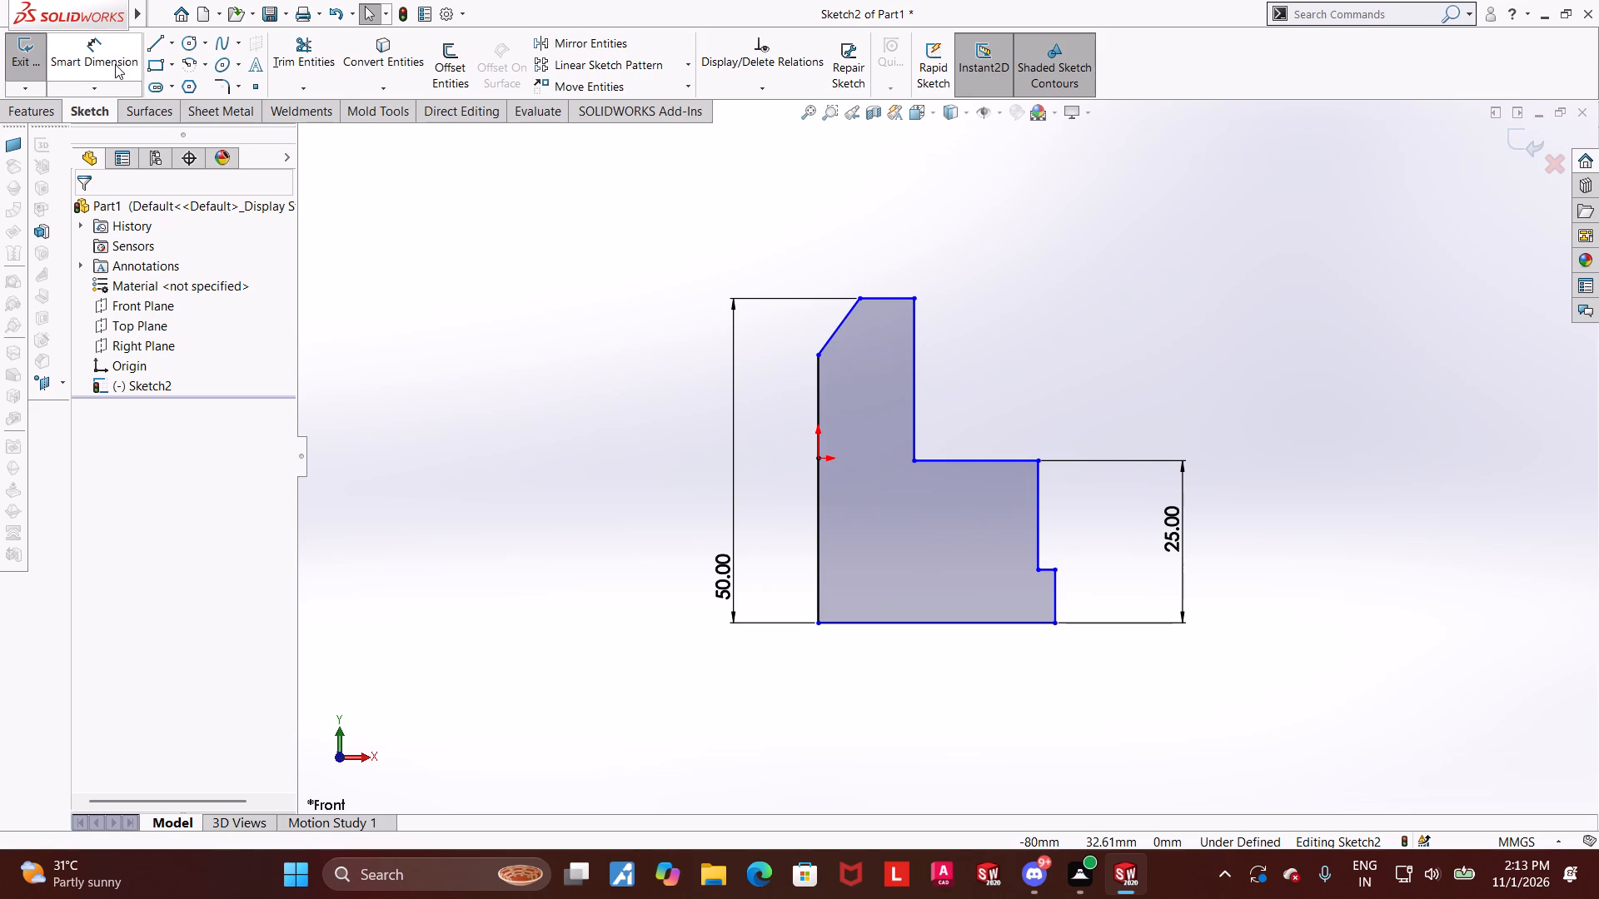
left_click(115, 64)
left_click(1057, 595)
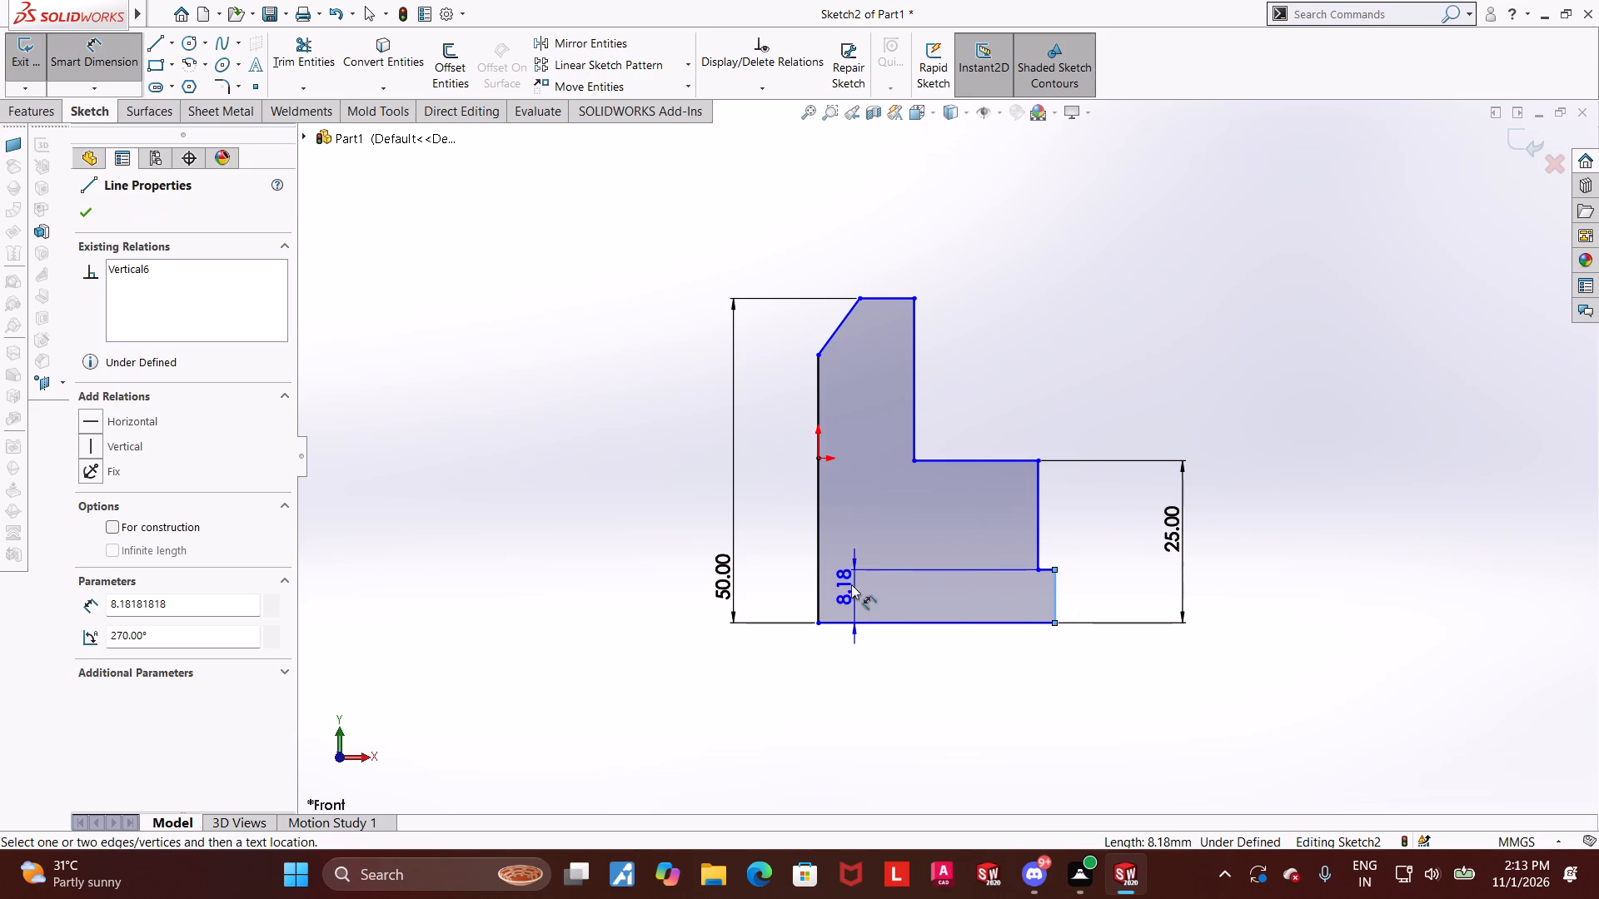
left_click(817, 574)
left_click(869, 688)
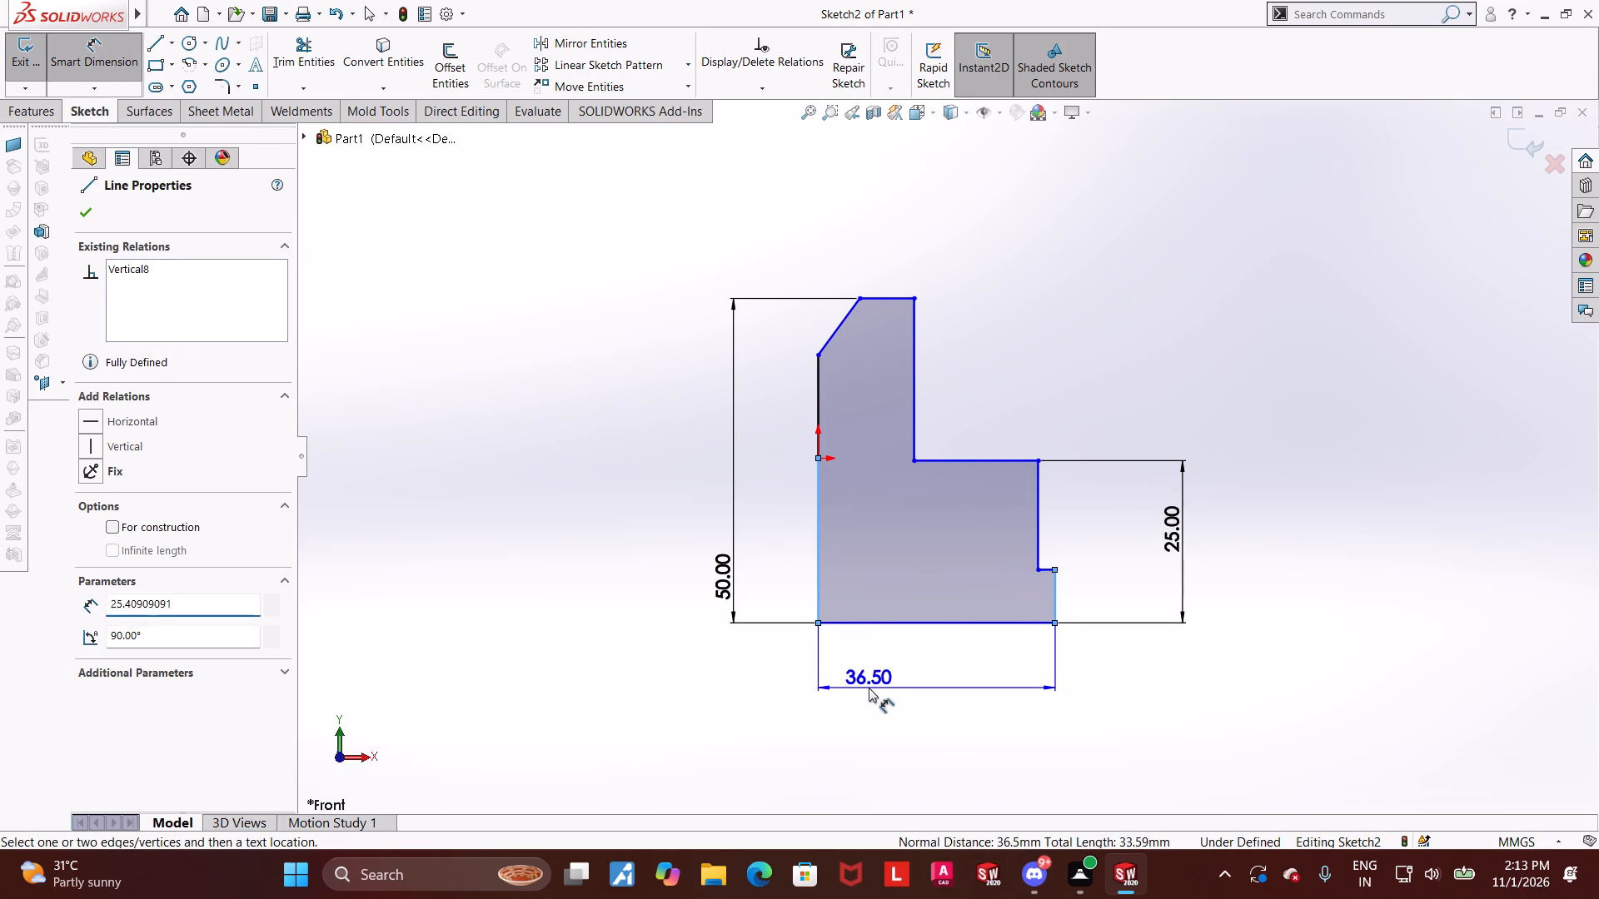
type("45")
key("Return")
key("Escape")
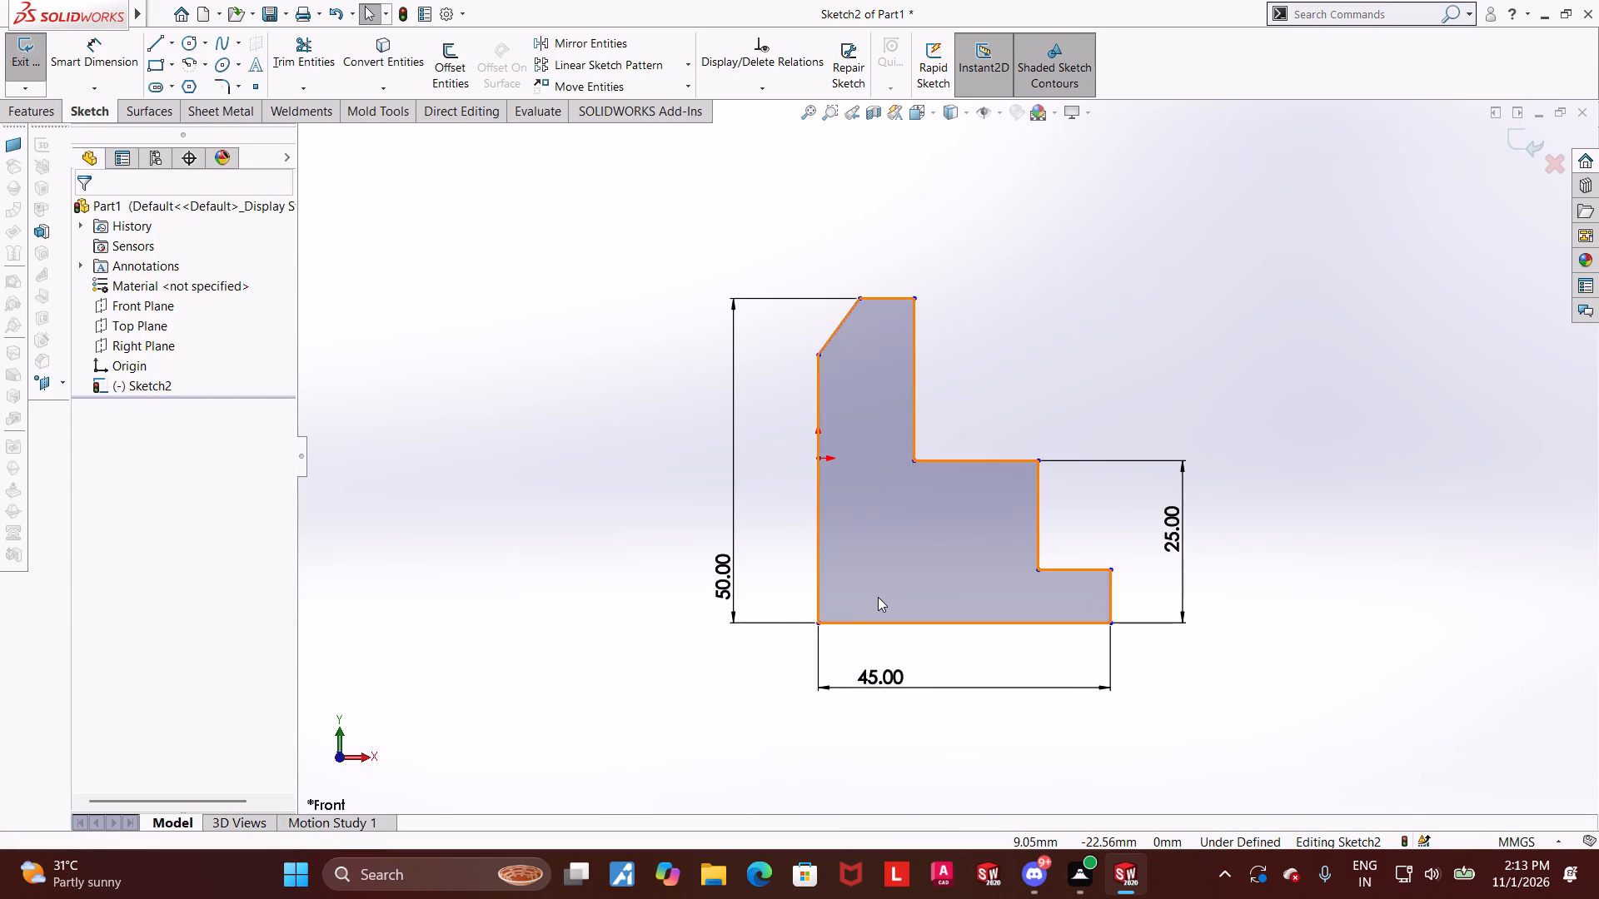
Dimension the width of the small ledge between the lower step's vertical edge and the outermost short edge as 2 mm.
scroll(982, 595, "up", 2)
scroll(1072, 569, "down", 2)
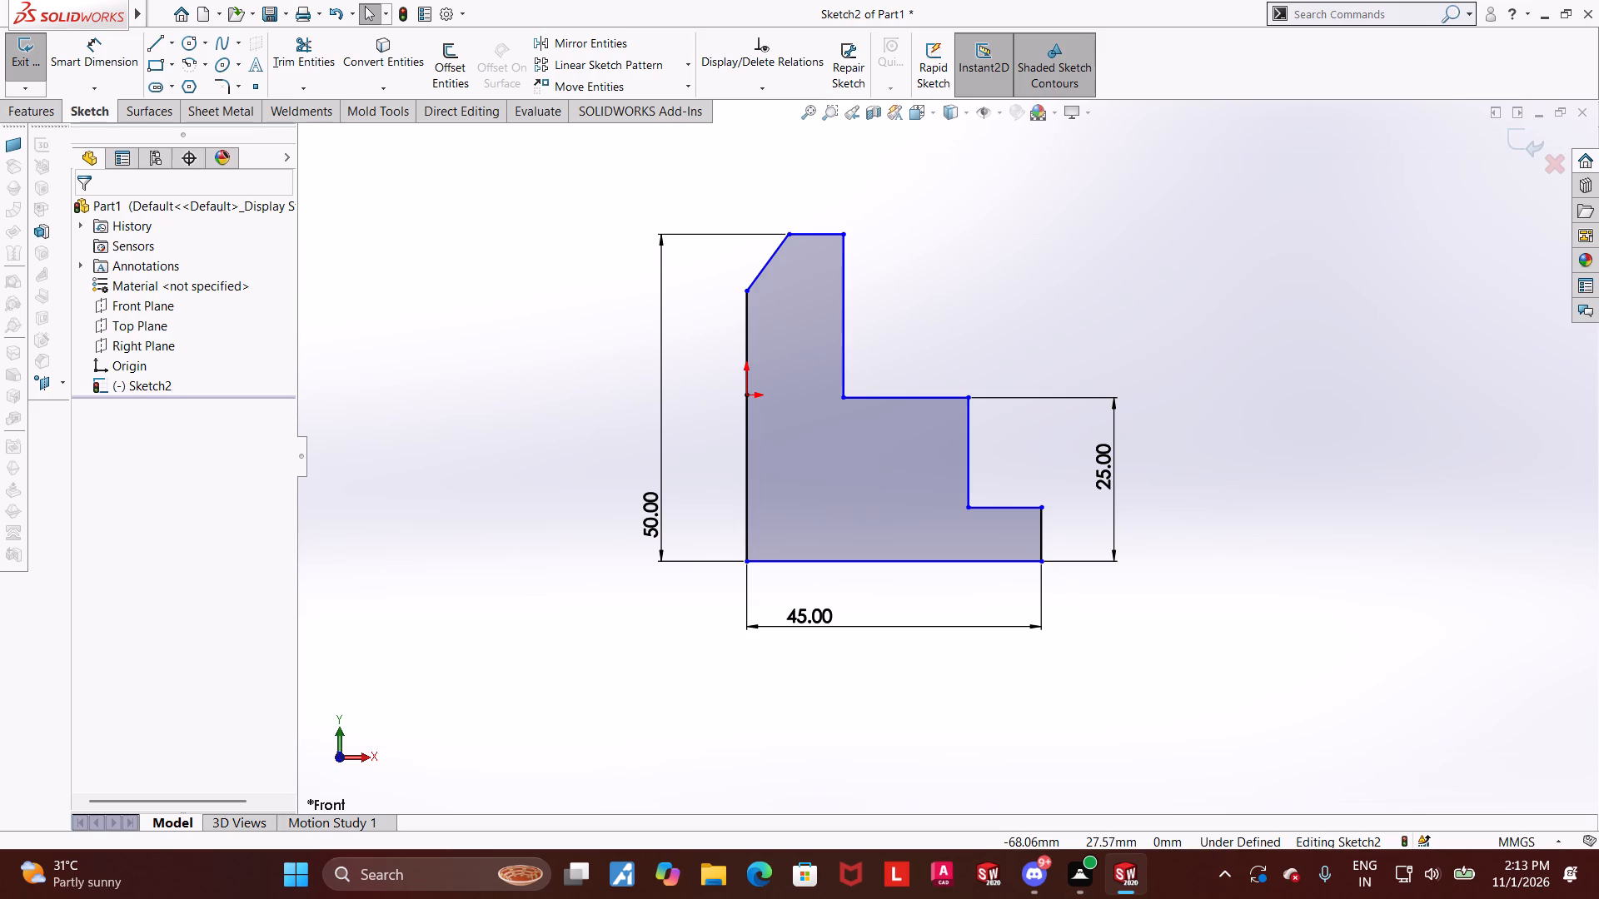
left_click(113, 48)
left_click(964, 461)
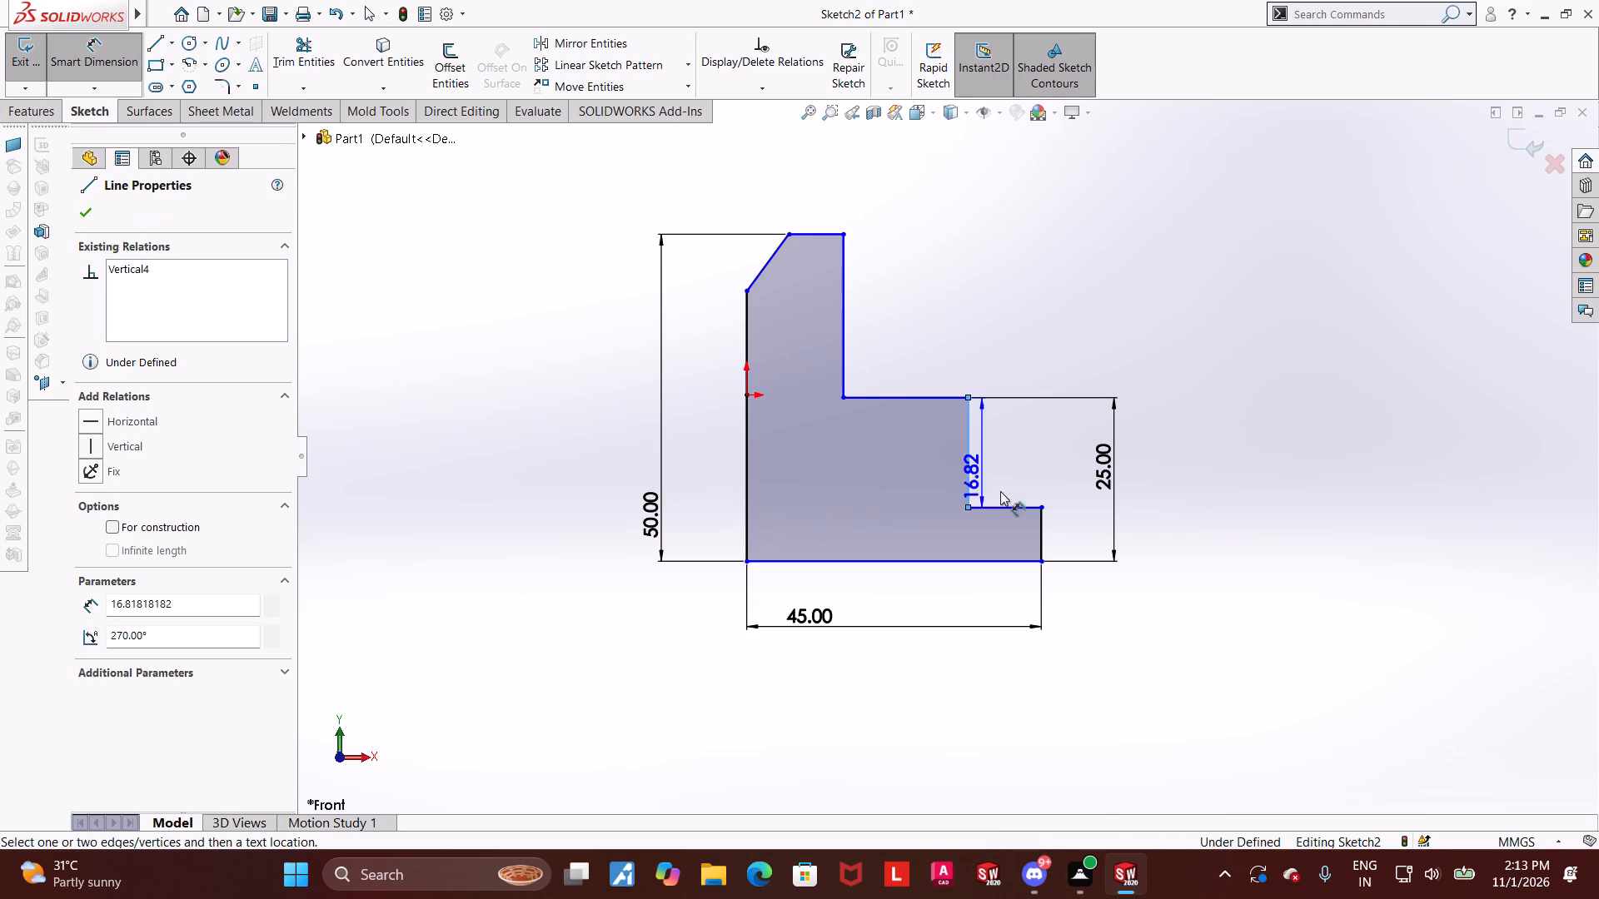
left_click(1041, 530)
left_click(1038, 491)
key("2")
key("Return")
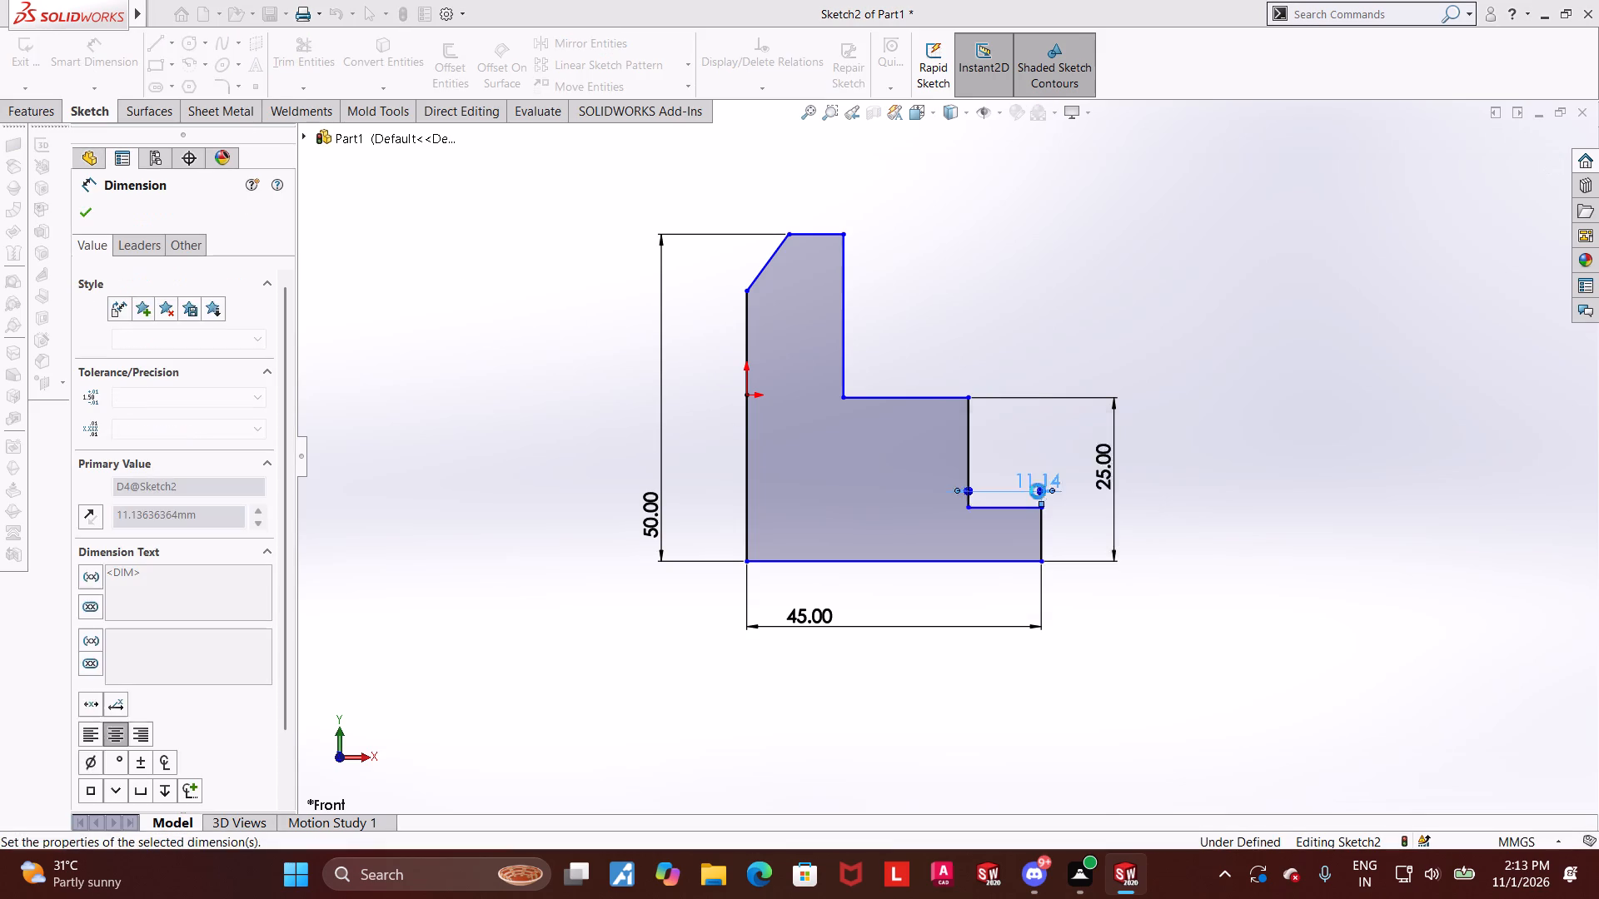
key("Escape")
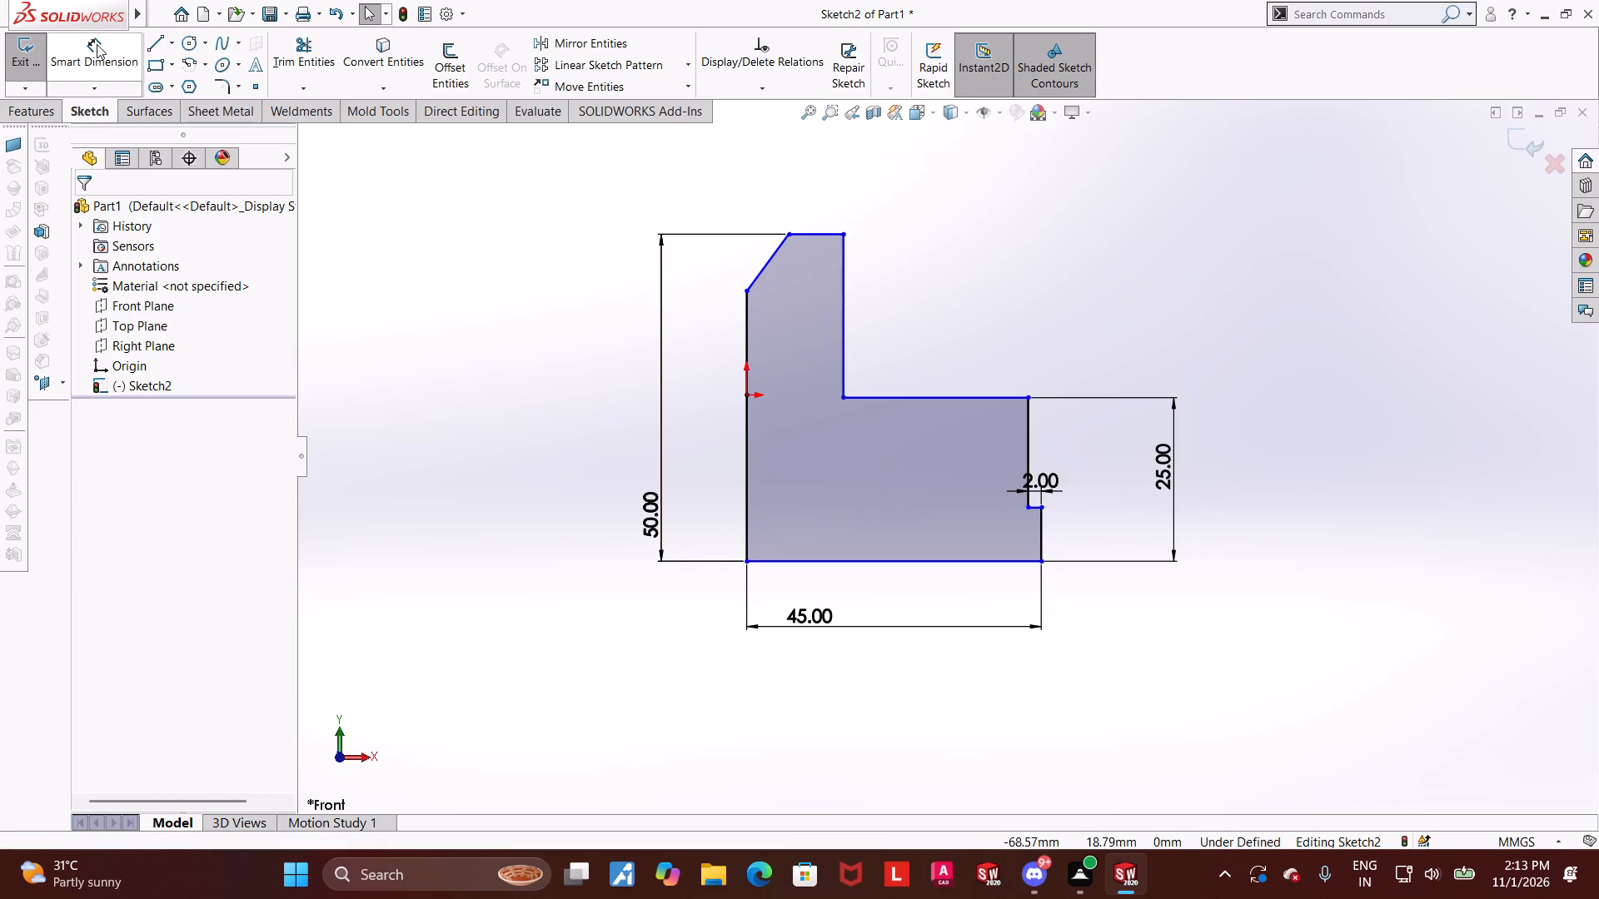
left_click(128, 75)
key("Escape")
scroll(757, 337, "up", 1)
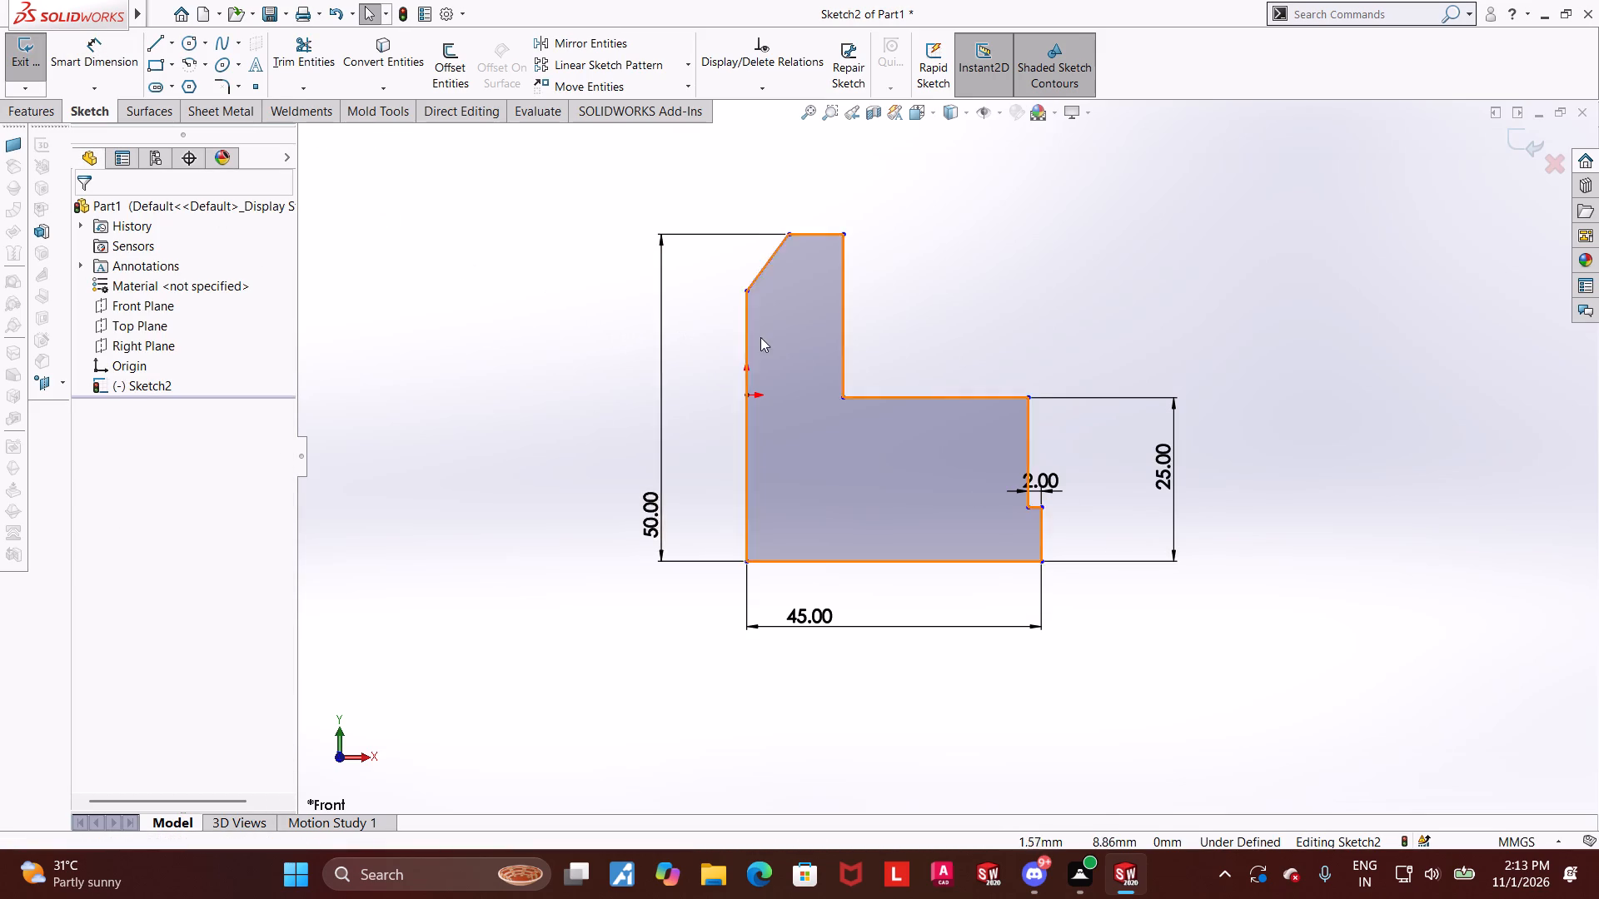
Dimension the upper section's width between its two vertical edges as 15 mm and place the dimension above the profile.
scroll(760, 337, "up", 1)
scroll(800, 340, "down", 1)
scroll(930, 288, "down", 2)
left_click(97, 58)
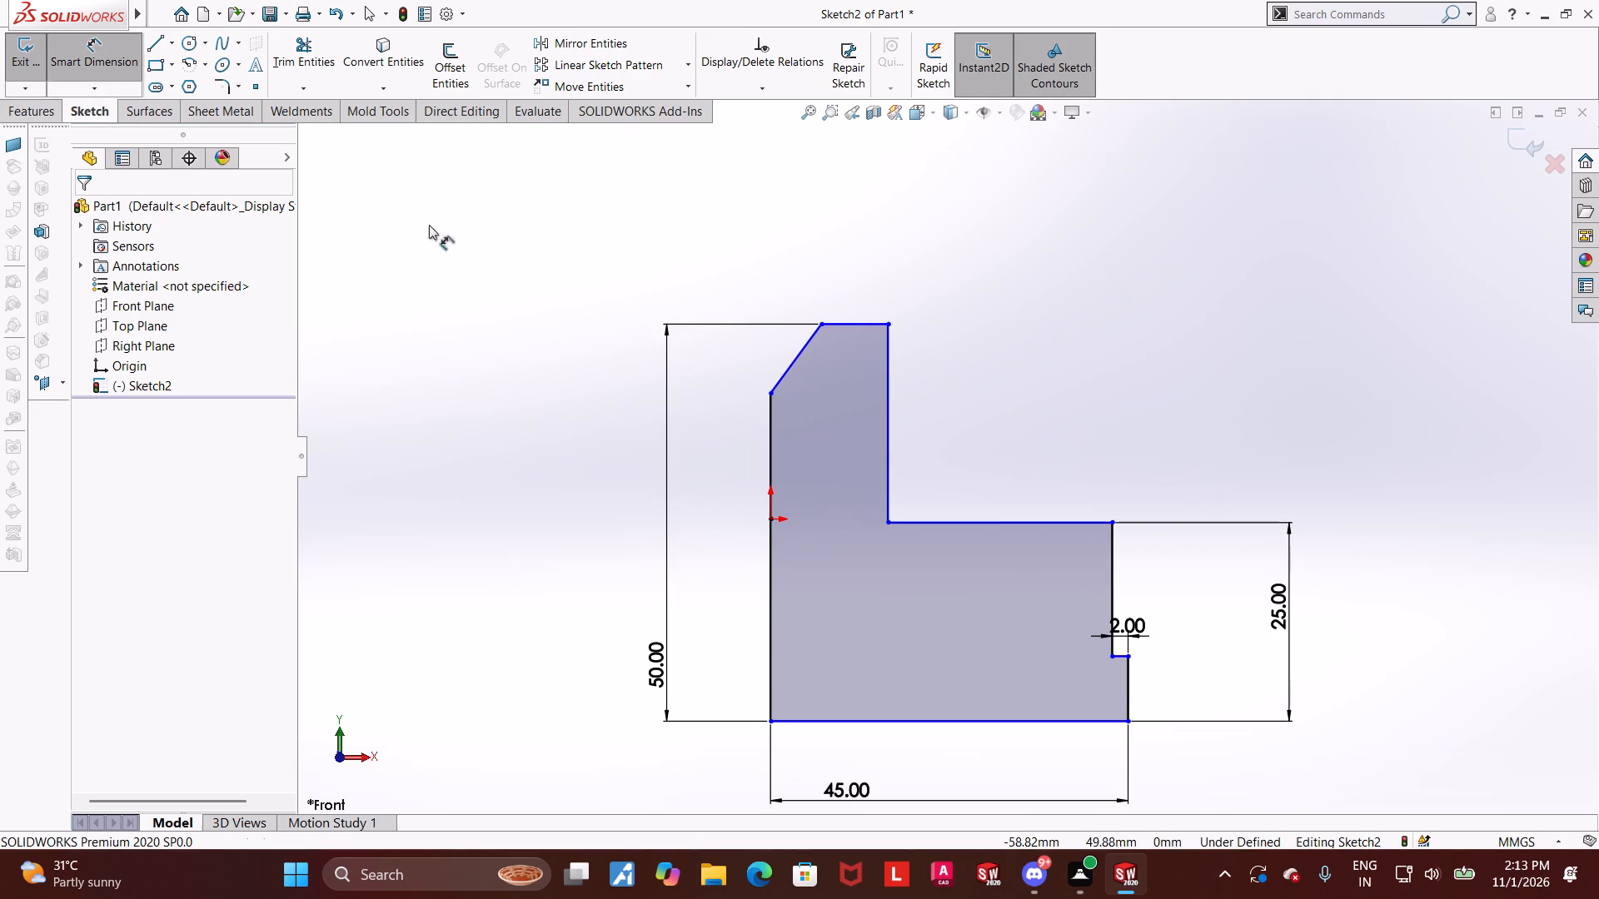
left_click(768, 415)
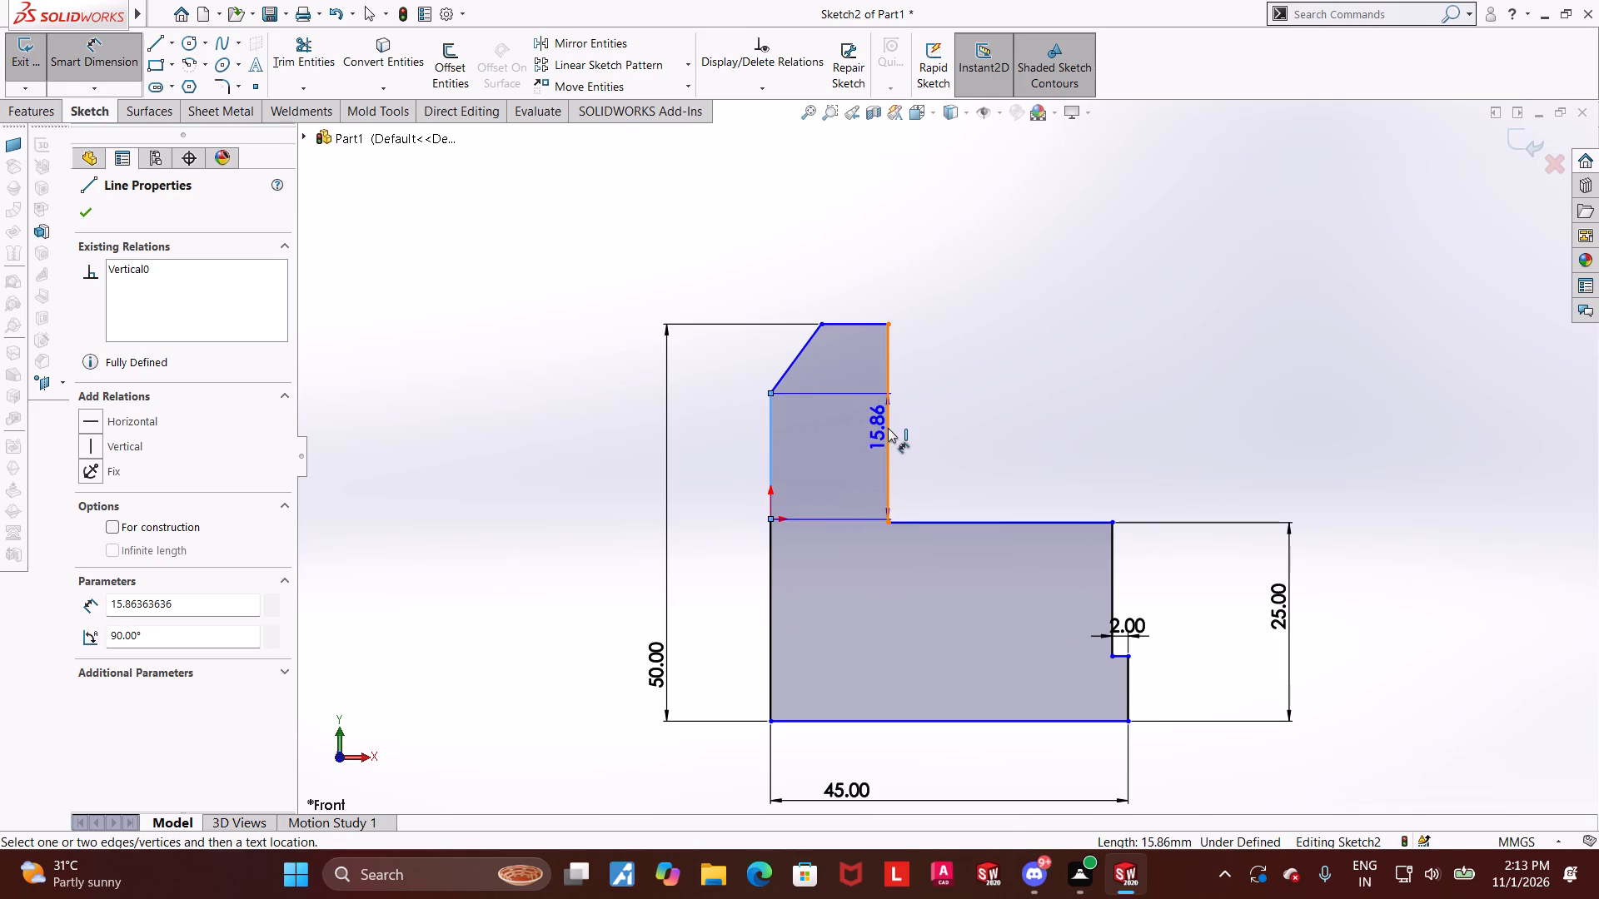
left_click(888, 428)
left_click(859, 318)
type("15")
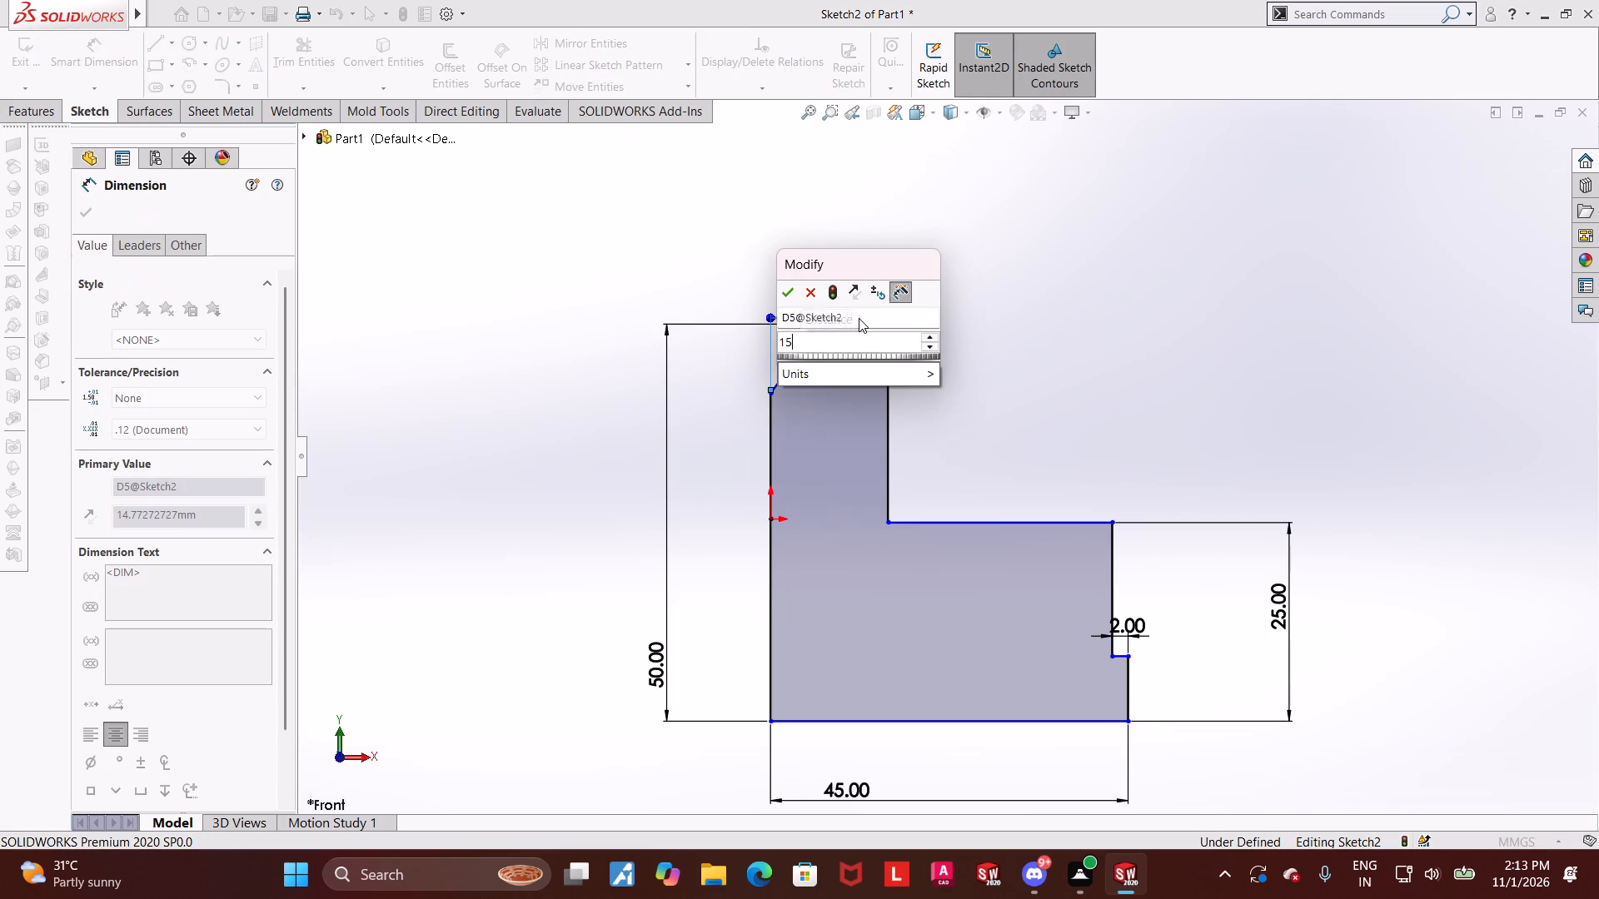
key("Return")
key("Escape")
left_click_drag(854, 315, 849, 274)
key("Escape")
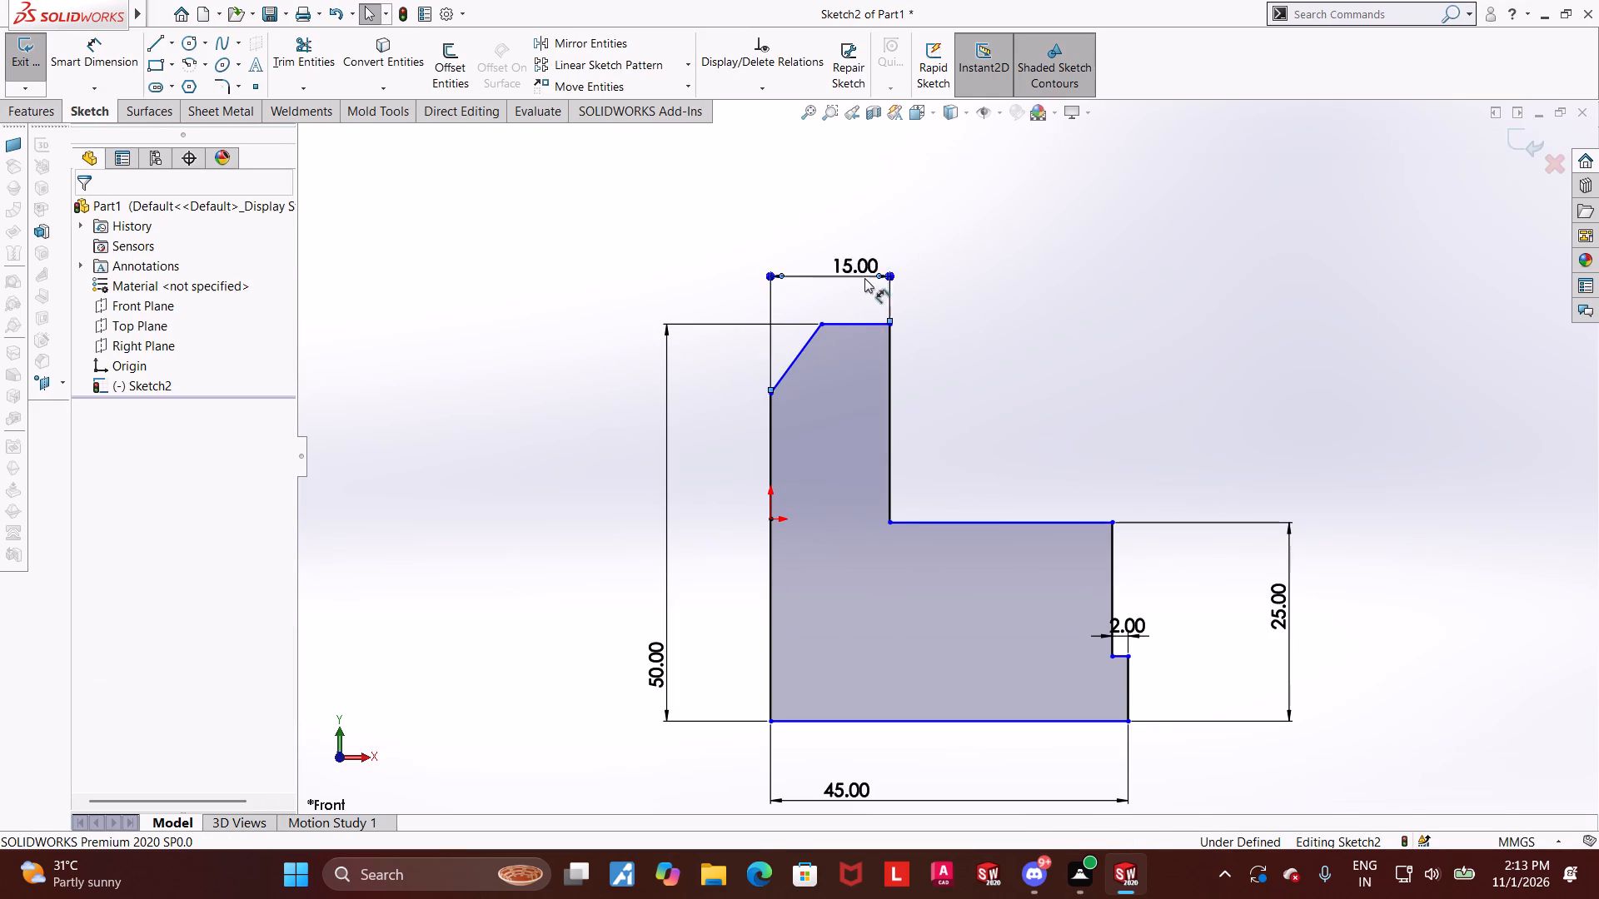
Dimension the angle between the sloped corner edge and the origin-side vertical edge as 32 degrees.
scroll(965, 315, "down", 3)
left_click(108, 62)
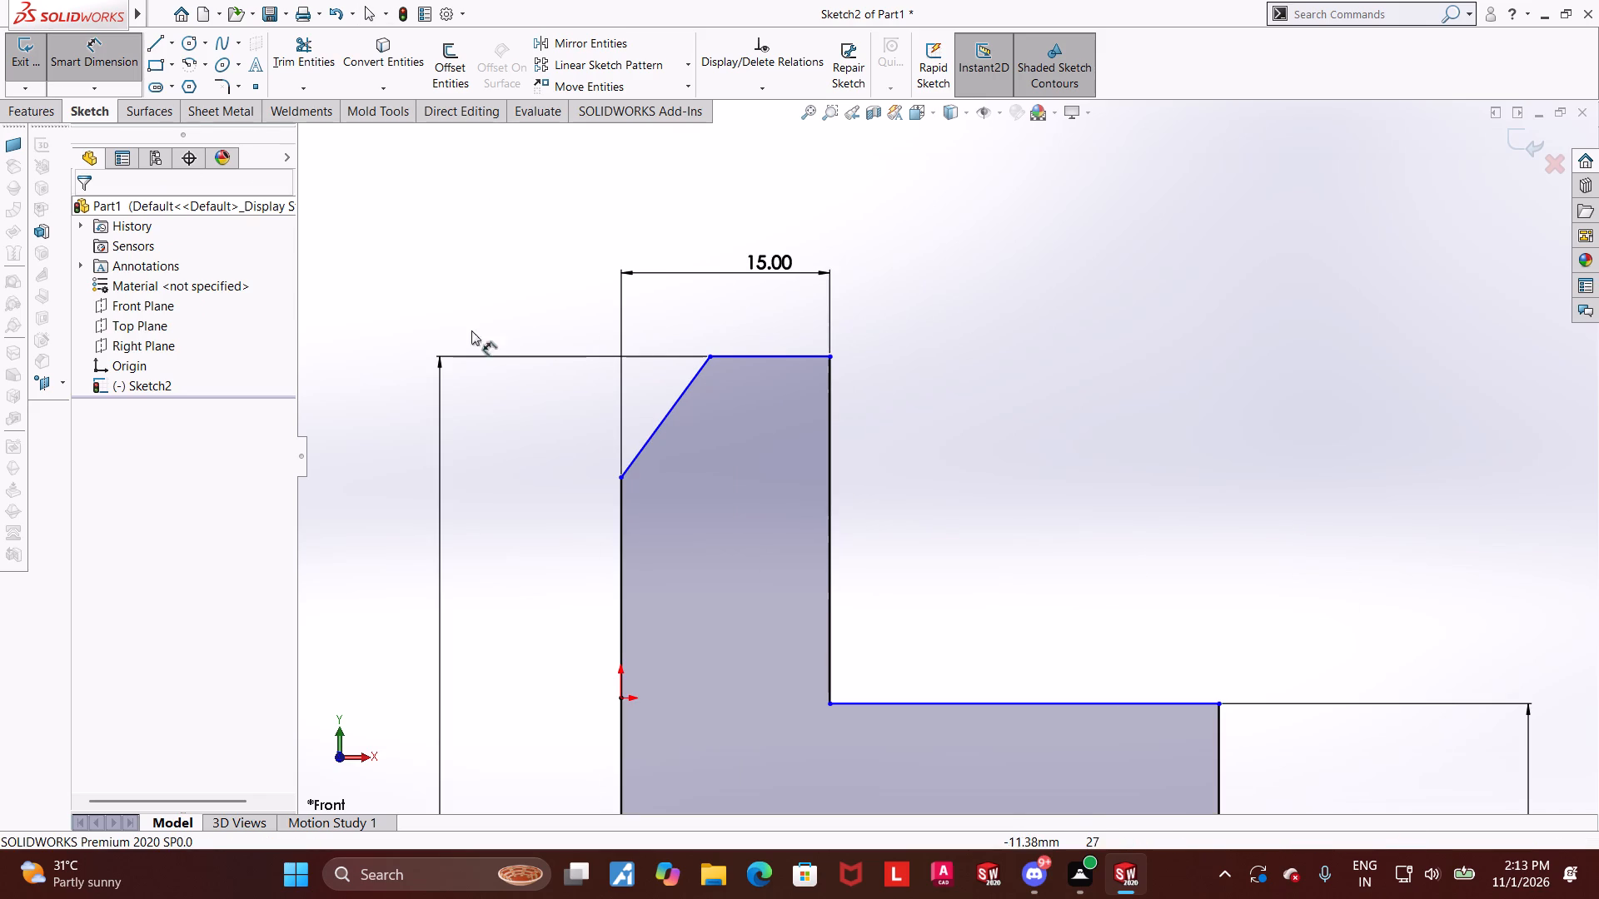
left_click(625, 484)
left_click(641, 447)
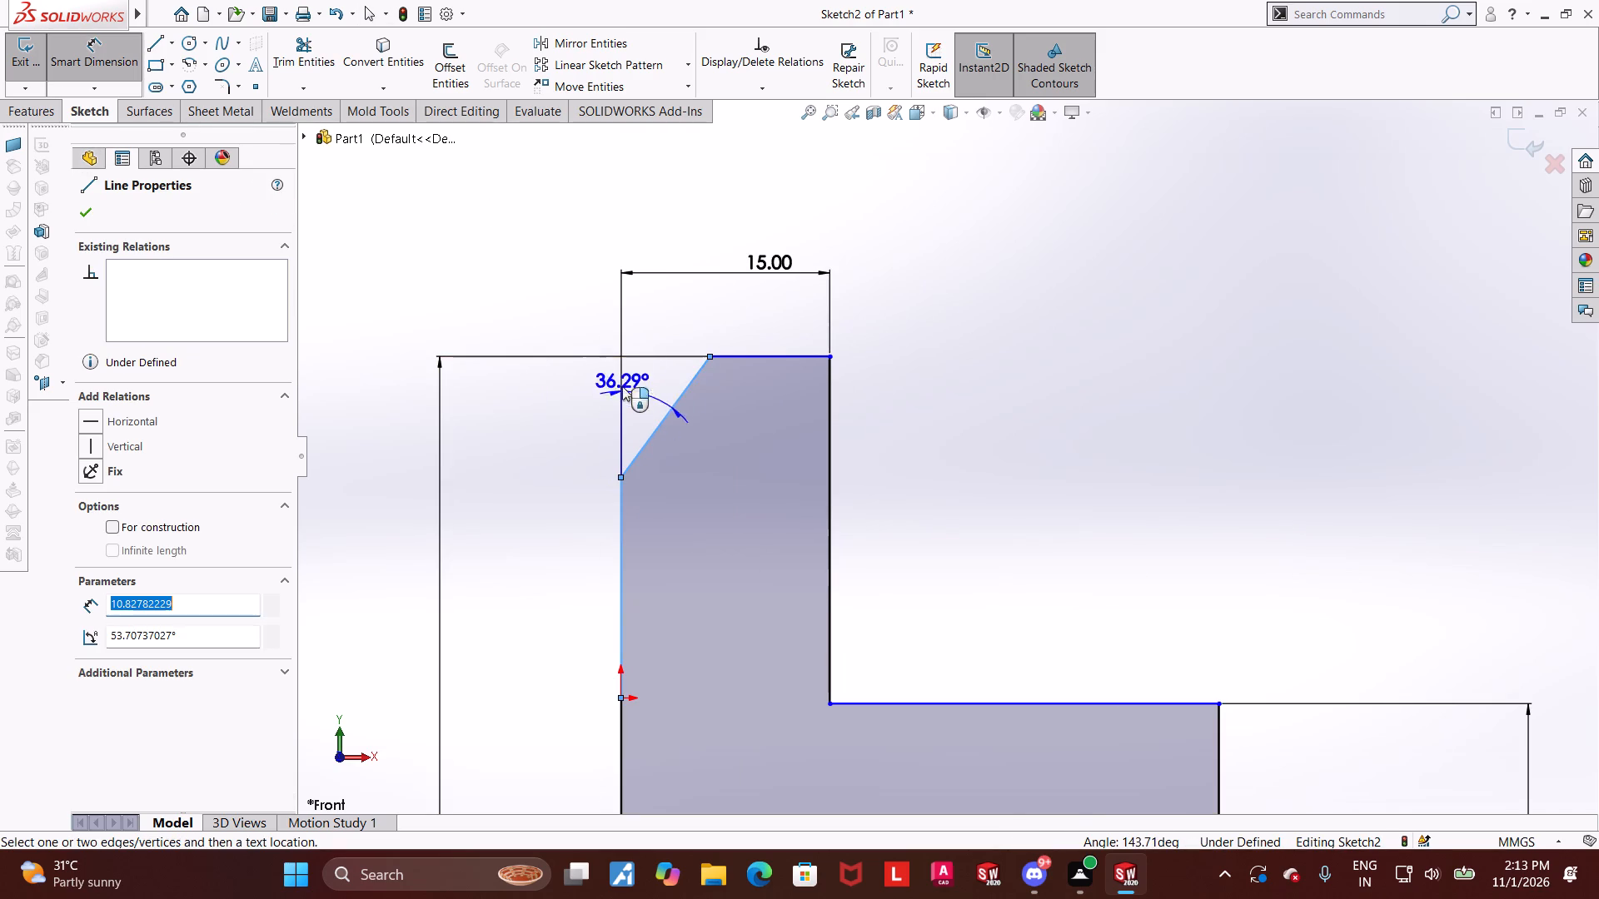
left_click(674, 320)
right_click(674, 320)
type("32")
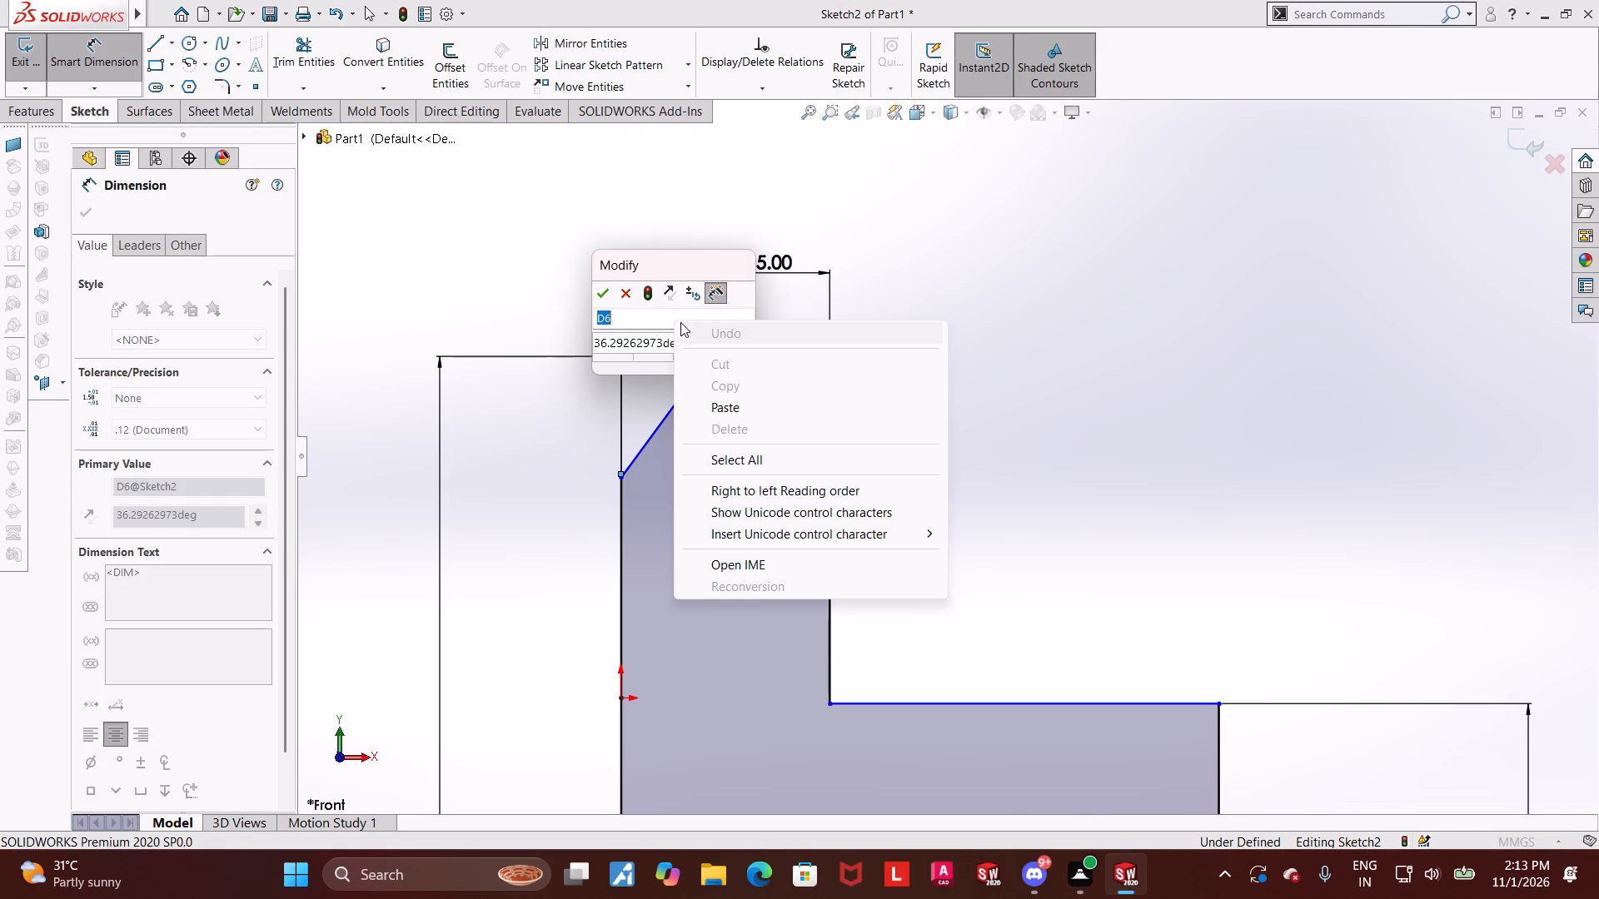
key("Escape")
key("Escape")
key("Escape")
double_click(679, 321)
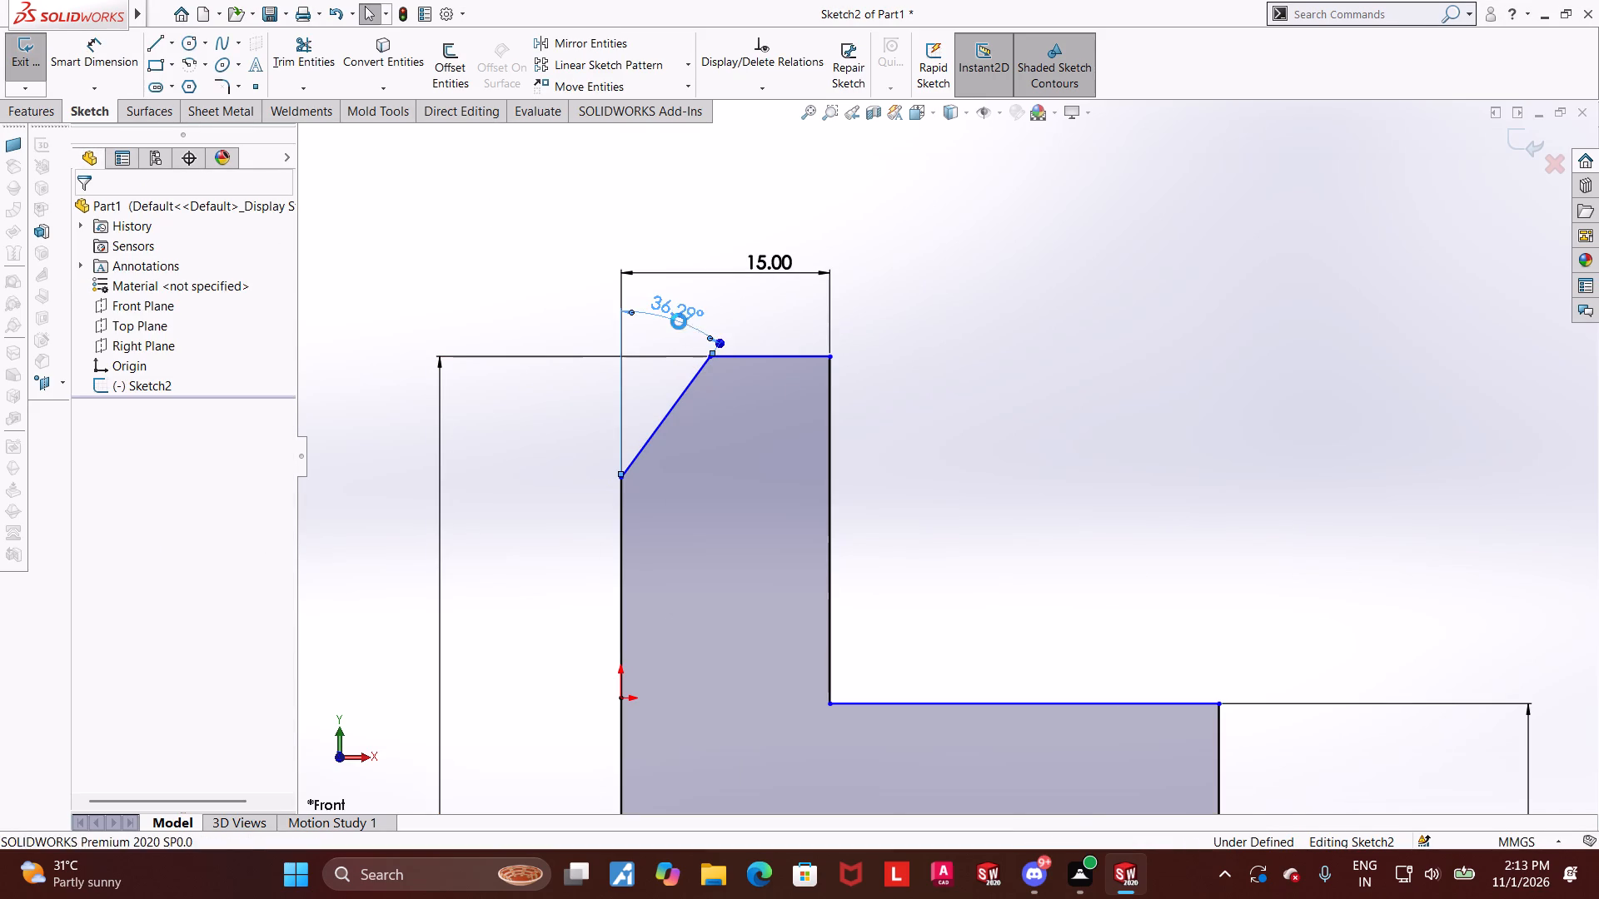
type("32")
key("Return")
key("Escape")
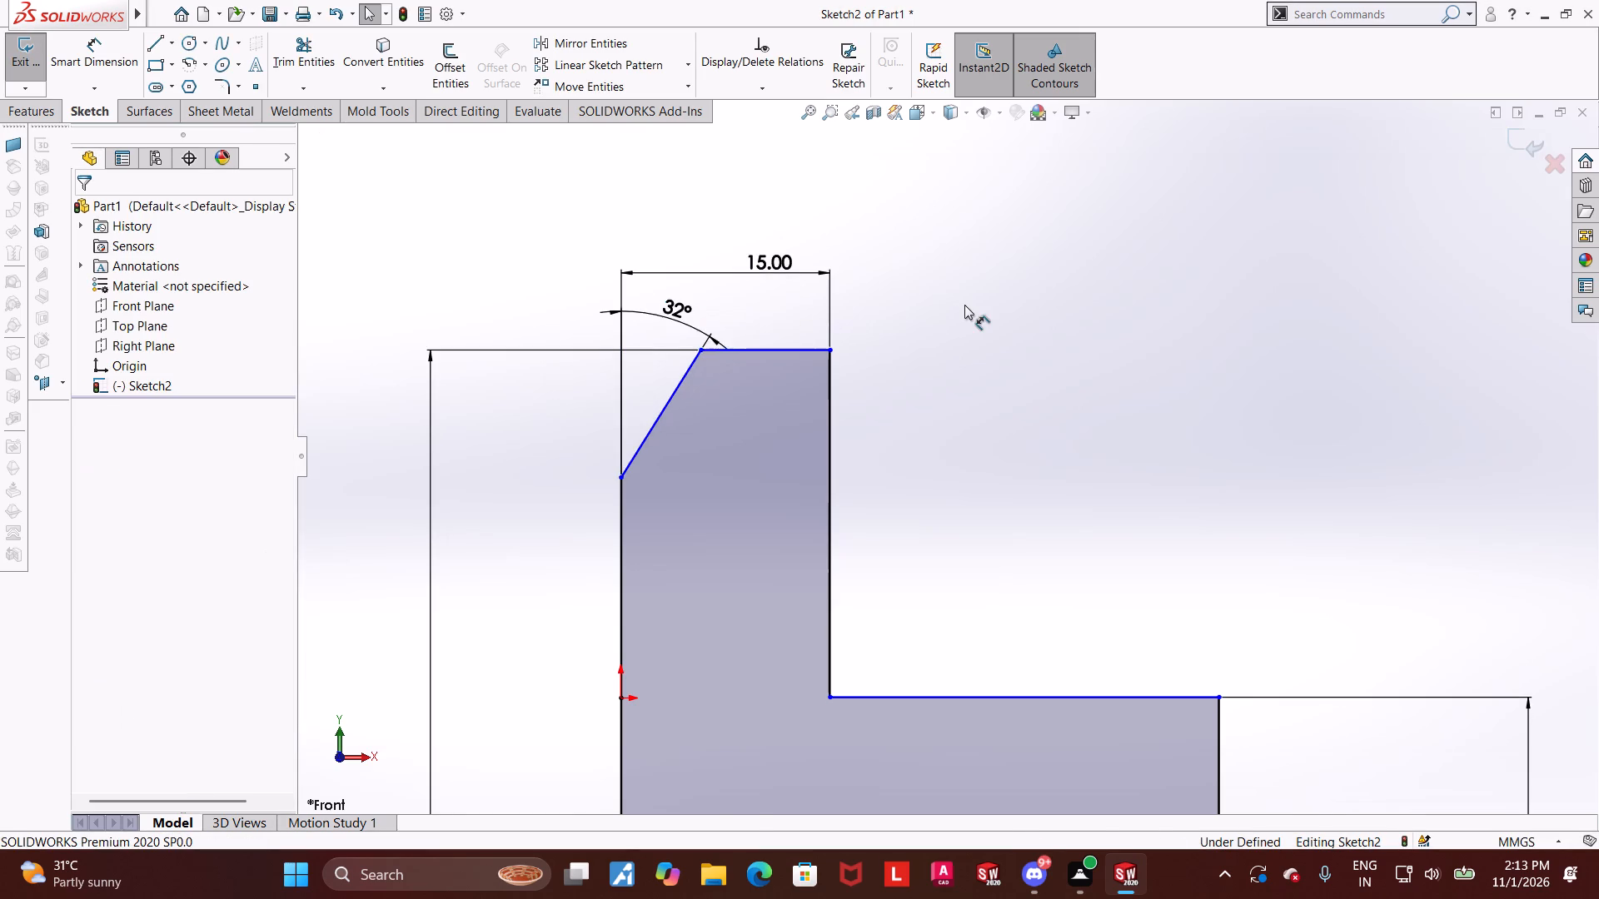
Dimension the vertical distance from the top edge to the lower end of the sloped edge as 12 mm.
scroll(959, 308, "up", 3)
left_click(104, 52)
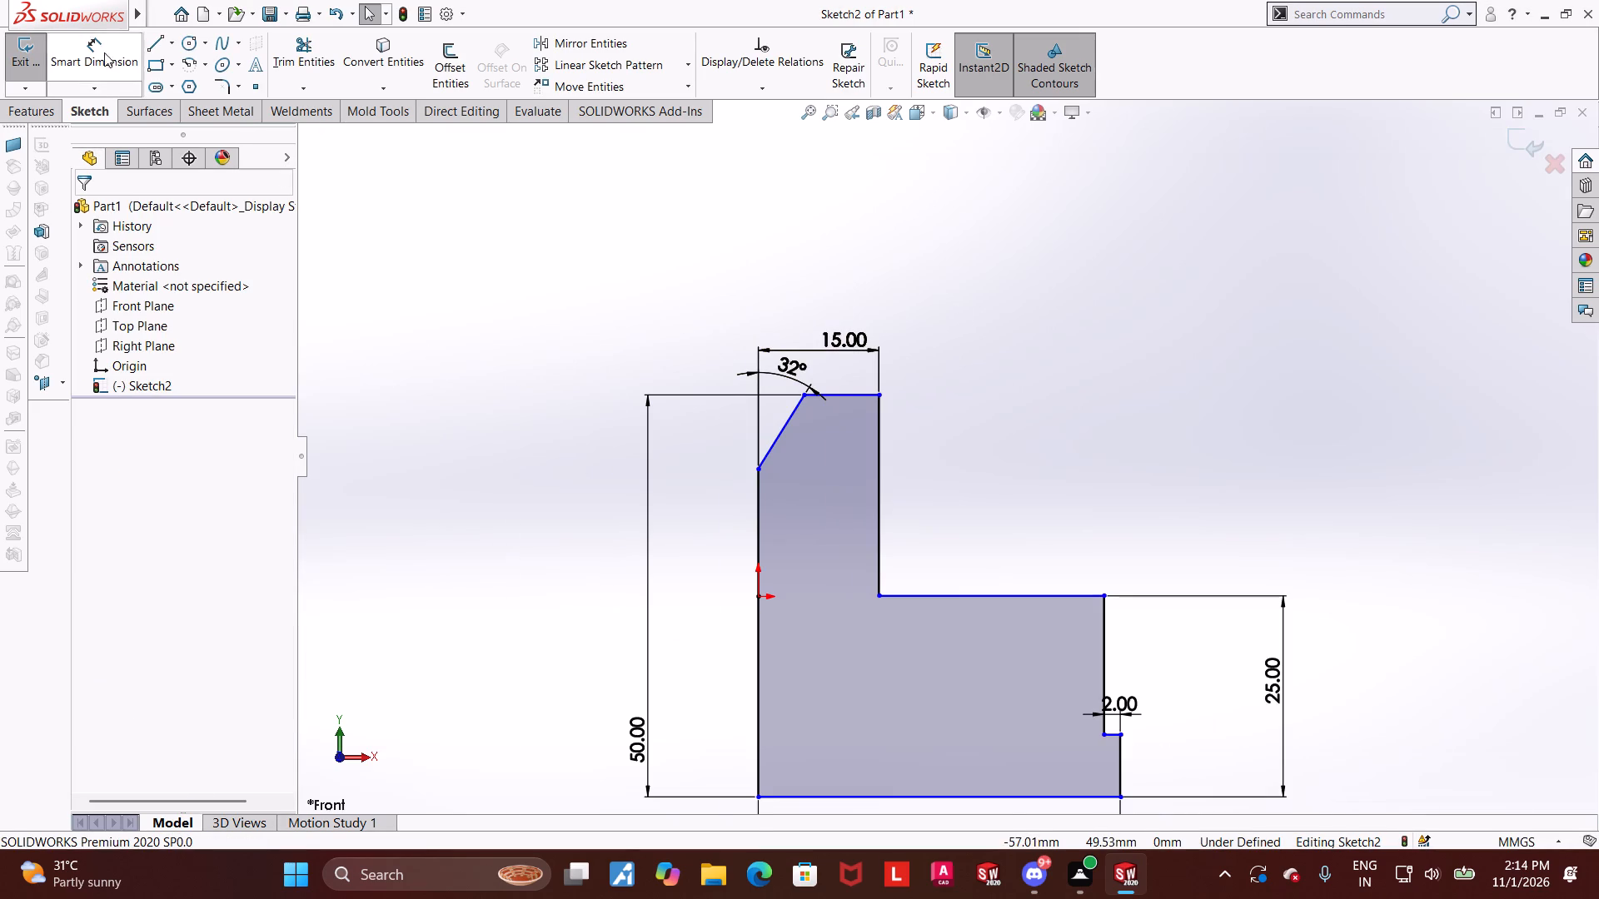
scroll(555, 280, "down", 2)
left_click(988, 464)
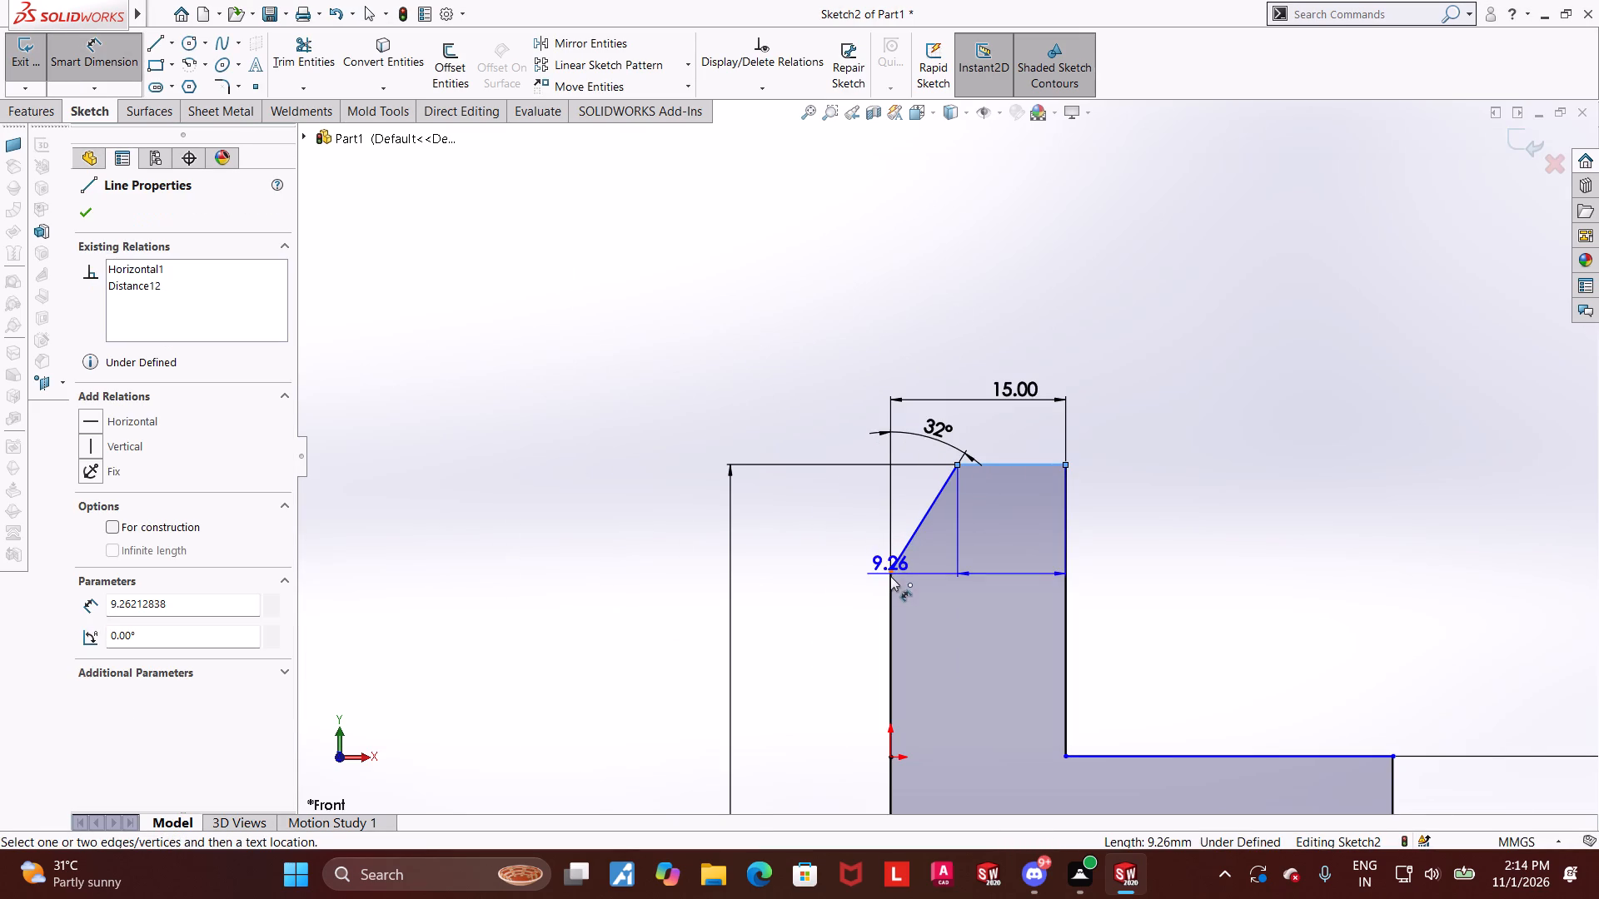
left_click(890, 576)
left_click(624, 547)
type("12")
key("Return")
key("Escape")
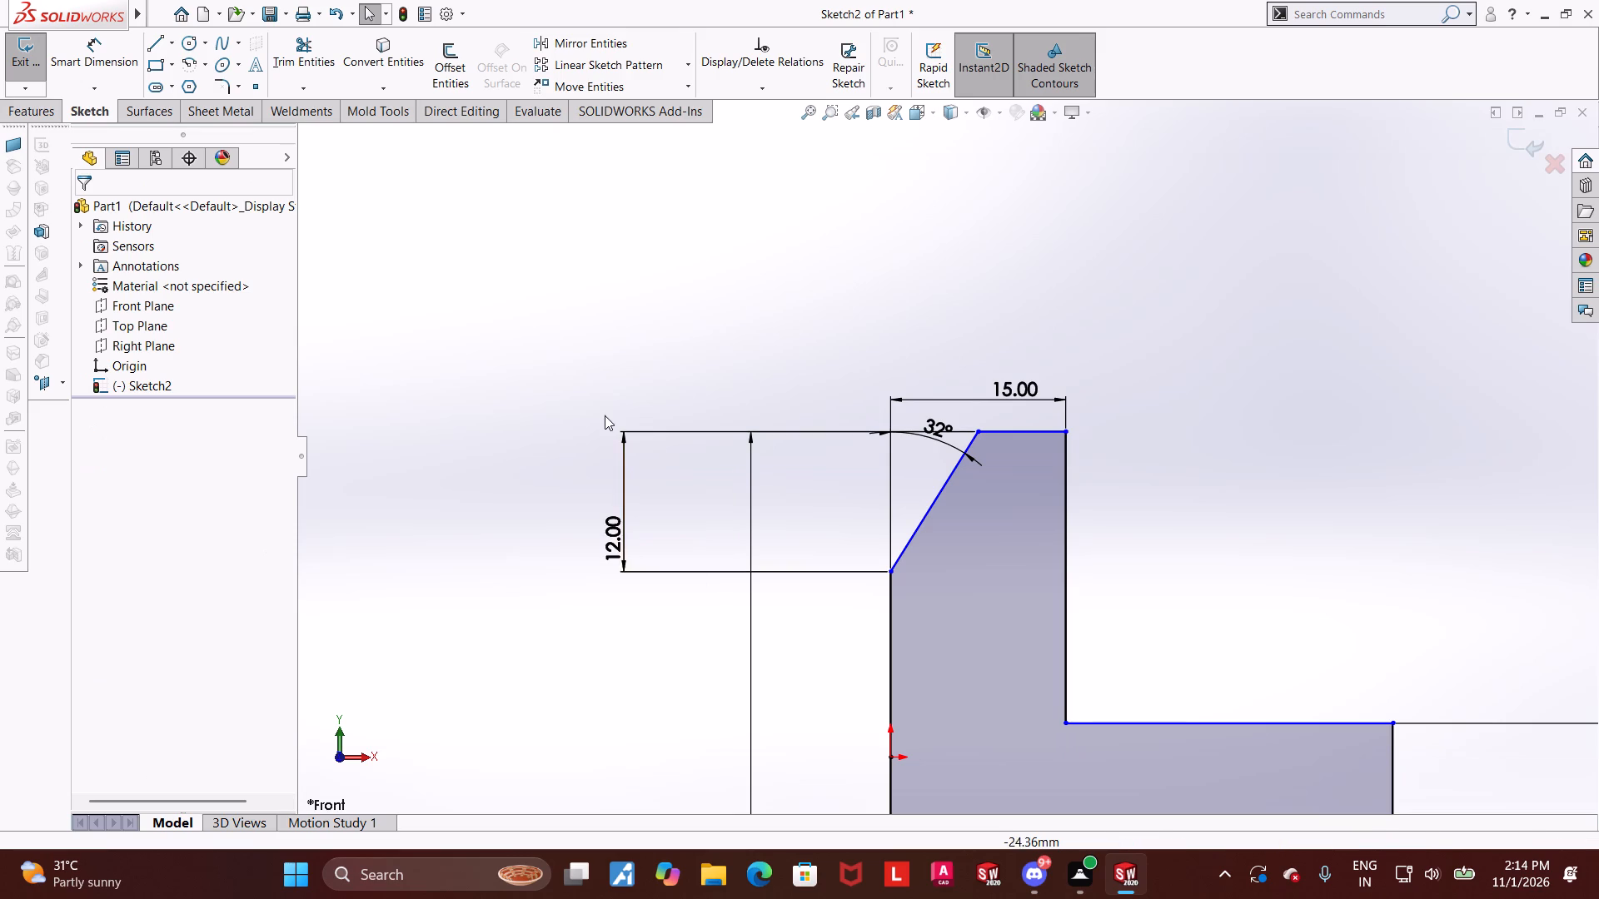
Add a horizontal relation between the inner step corner point and the origin.
scroll(961, 453, "up", 5)
scroll(1155, 577, "down", 2)
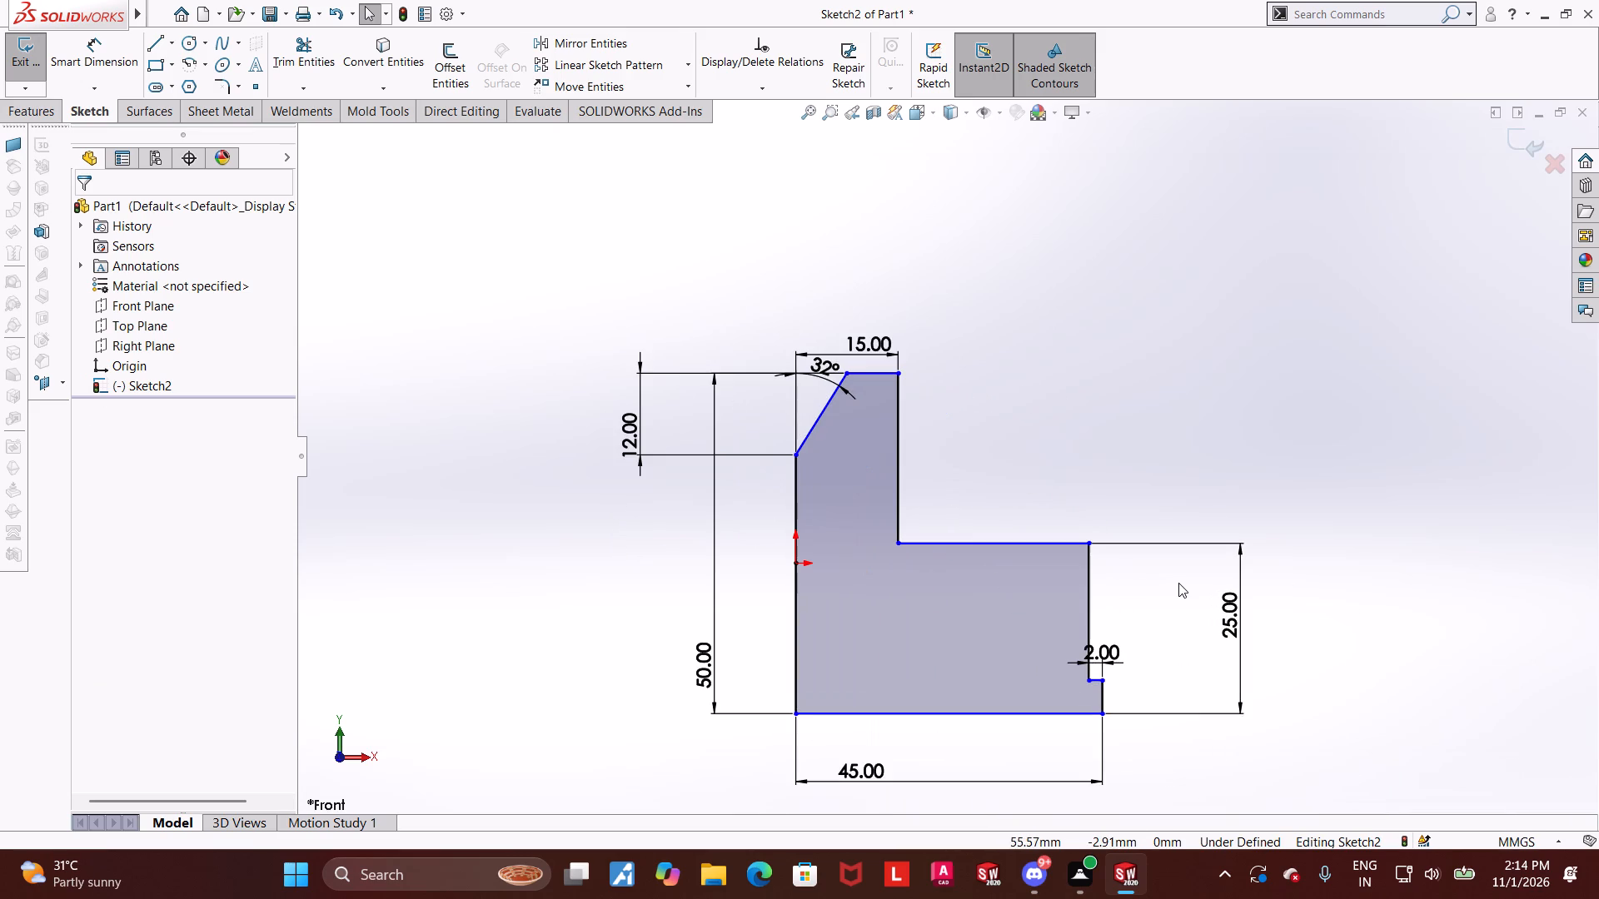
scroll(1165, 708, "up", 3)
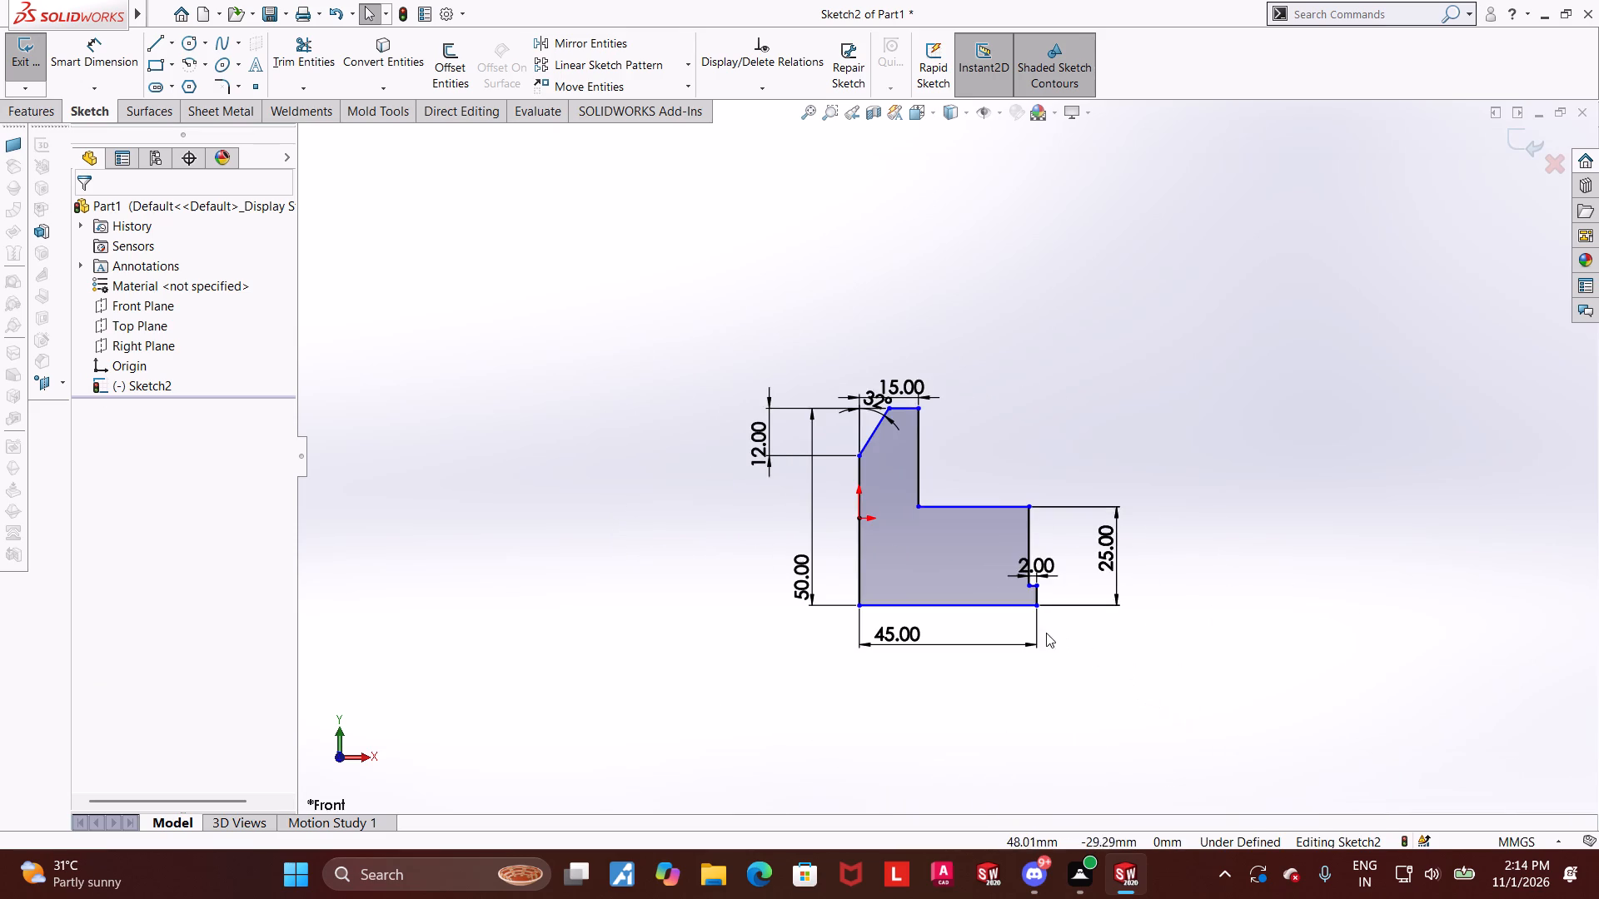
scroll(1044, 624, "down", 2)
scroll(1113, 606, "up", 1)
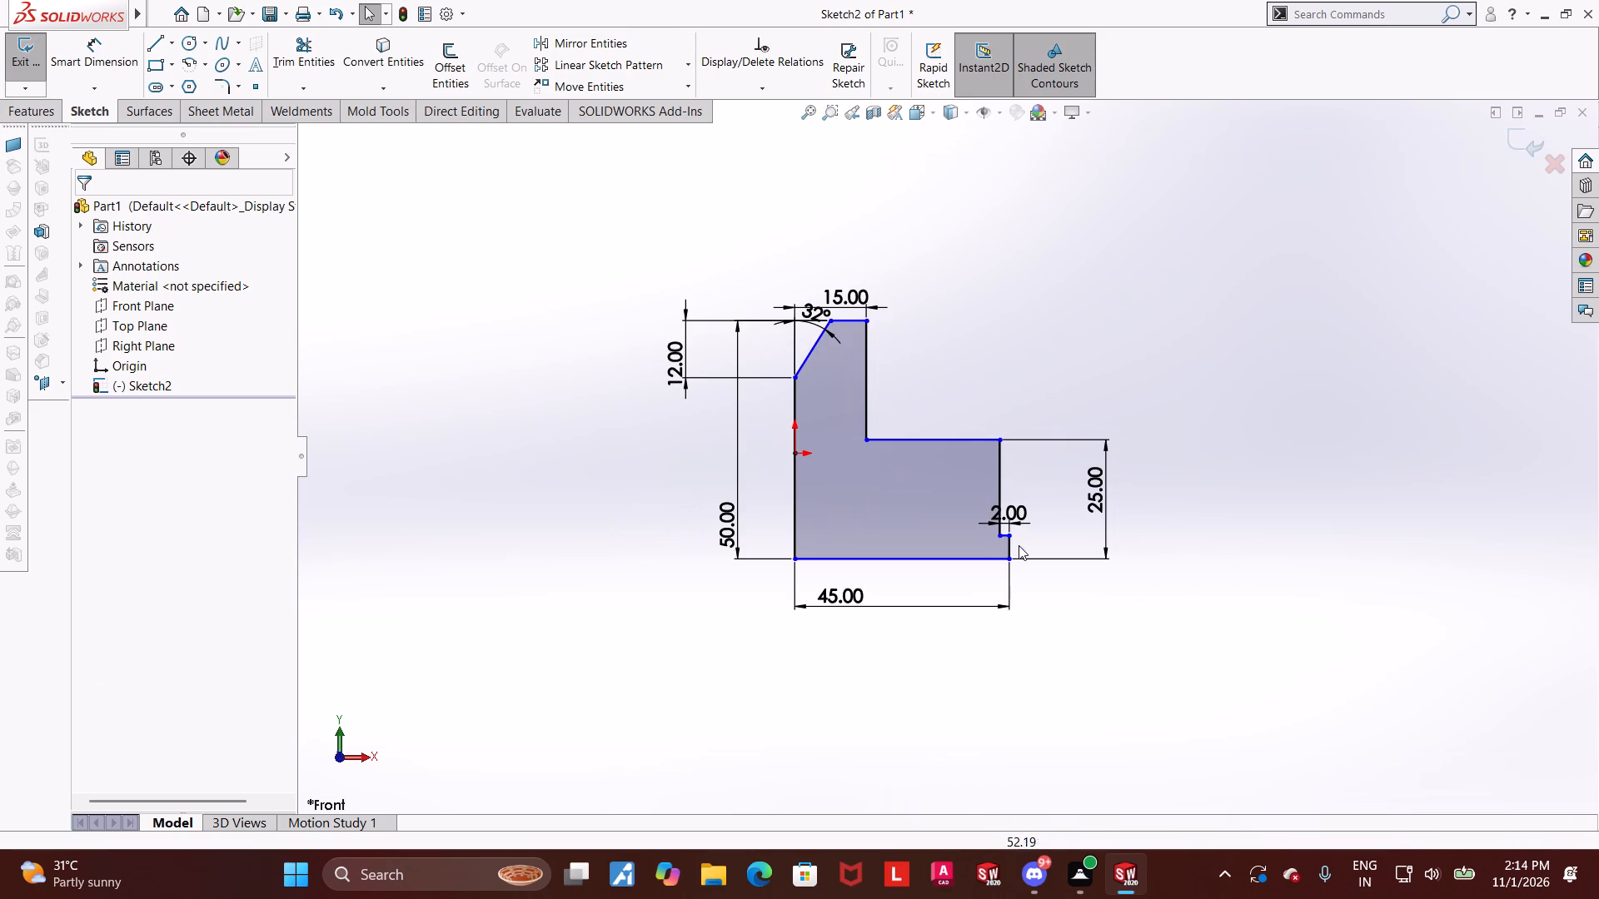
scroll(964, 489, "down", 2)
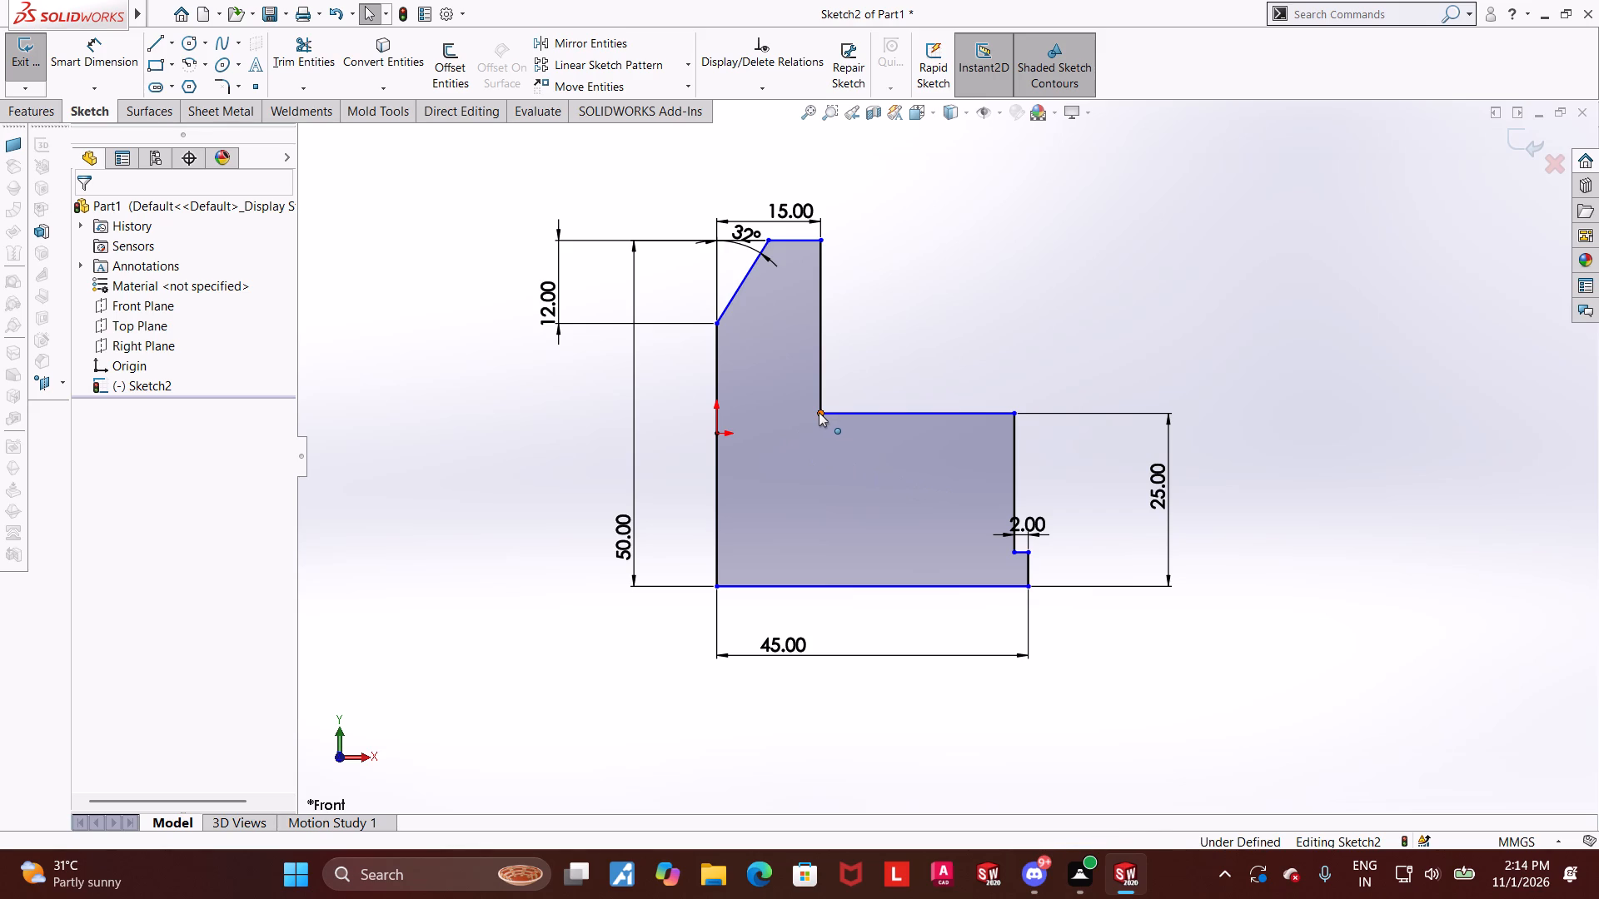
left_click(819, 412, "ctrl")
left_click(715, 435, "ctrl")
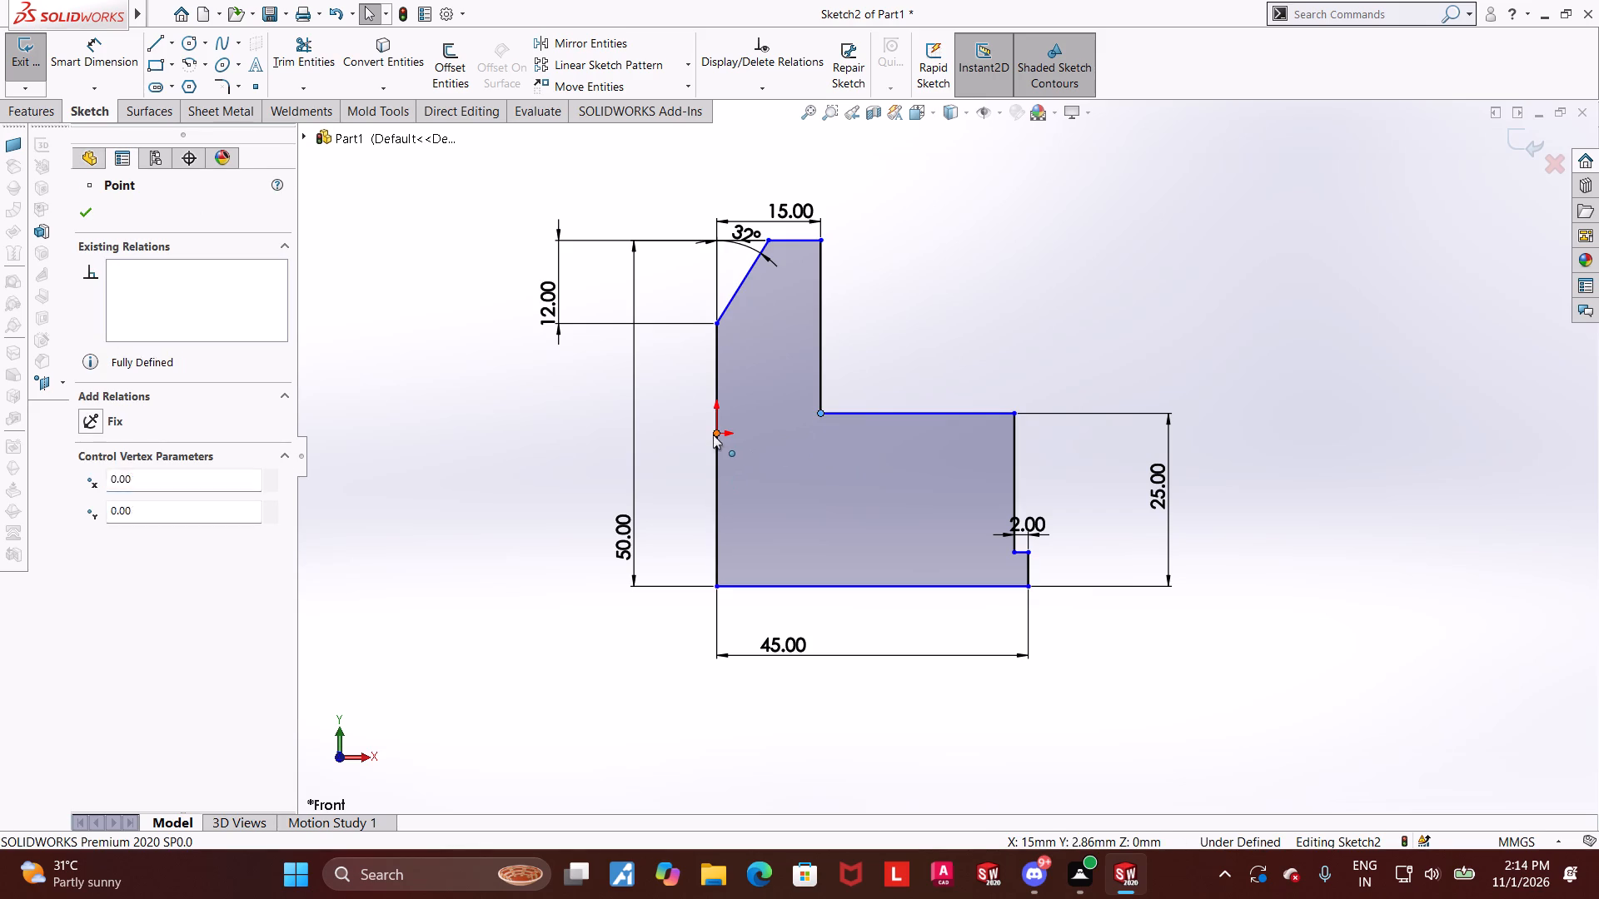
left_click(88, 507)
left_click(1325, 604)
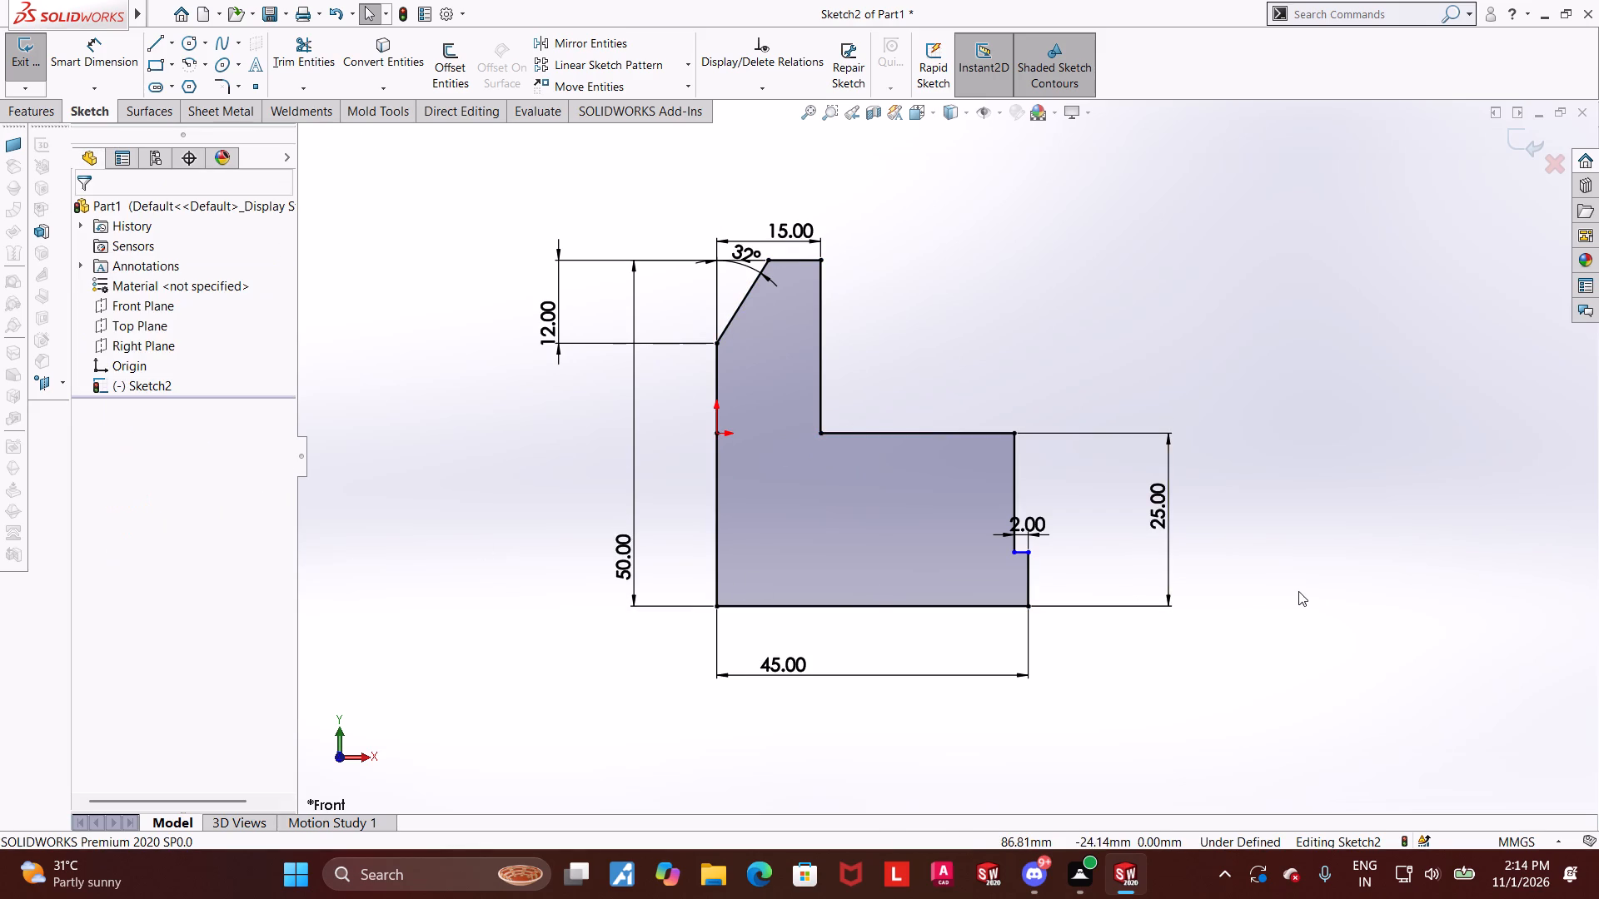
Dimension the height of the small ledge above the profile's bottom edge as 3 mm.
scroll(1298, 591, "up", 1)
scroll(1157, 586, "down", 2)
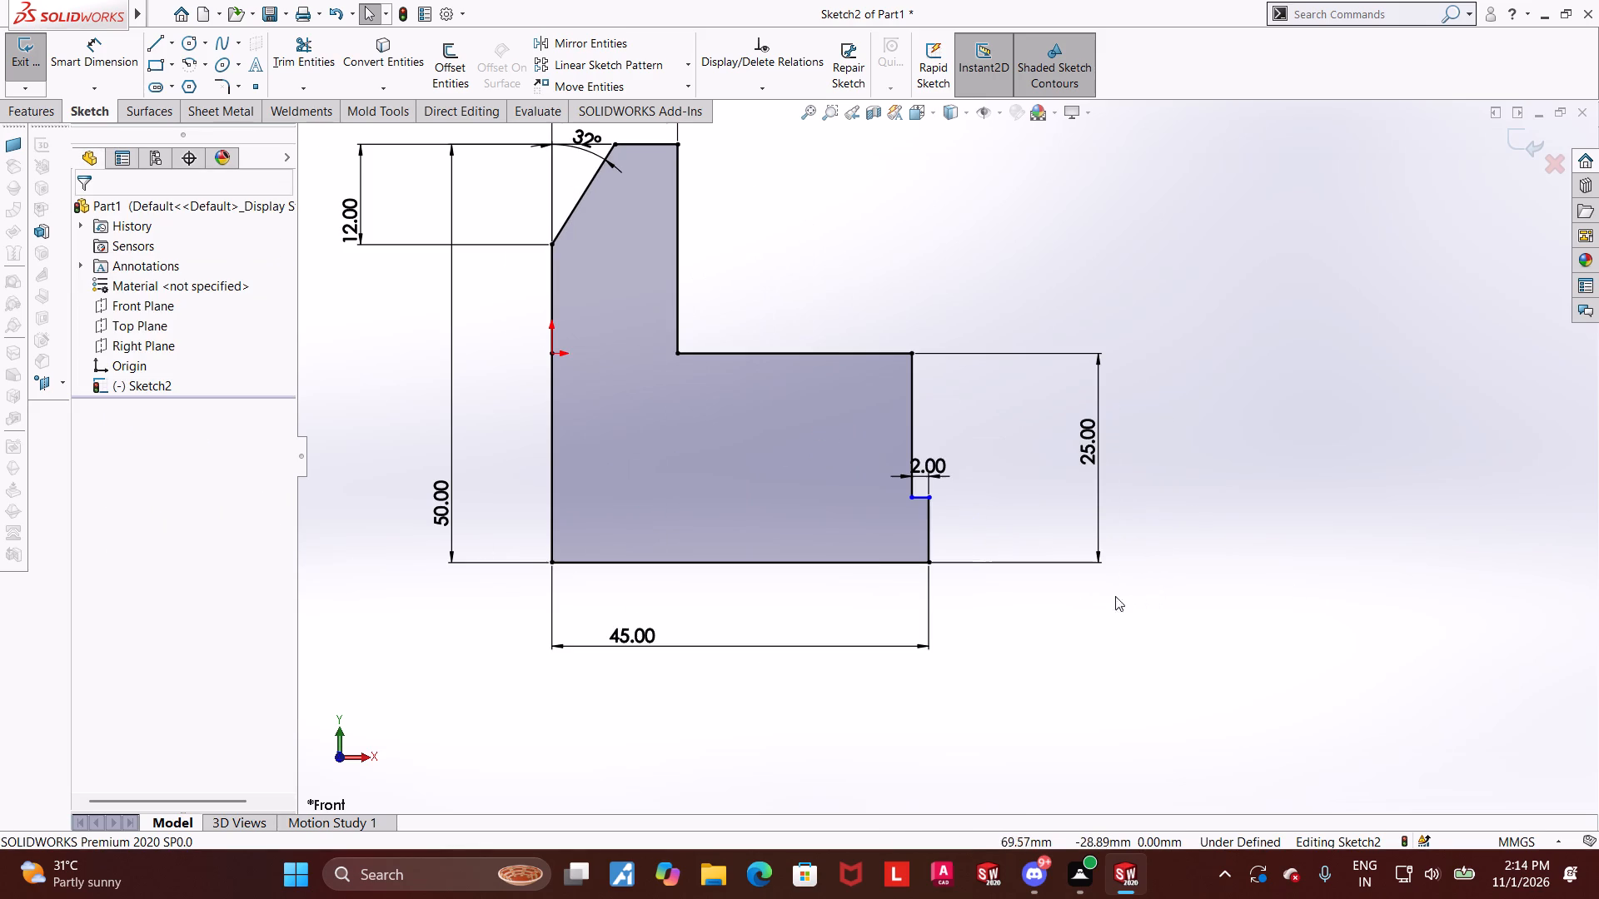
left_click(96, 69)
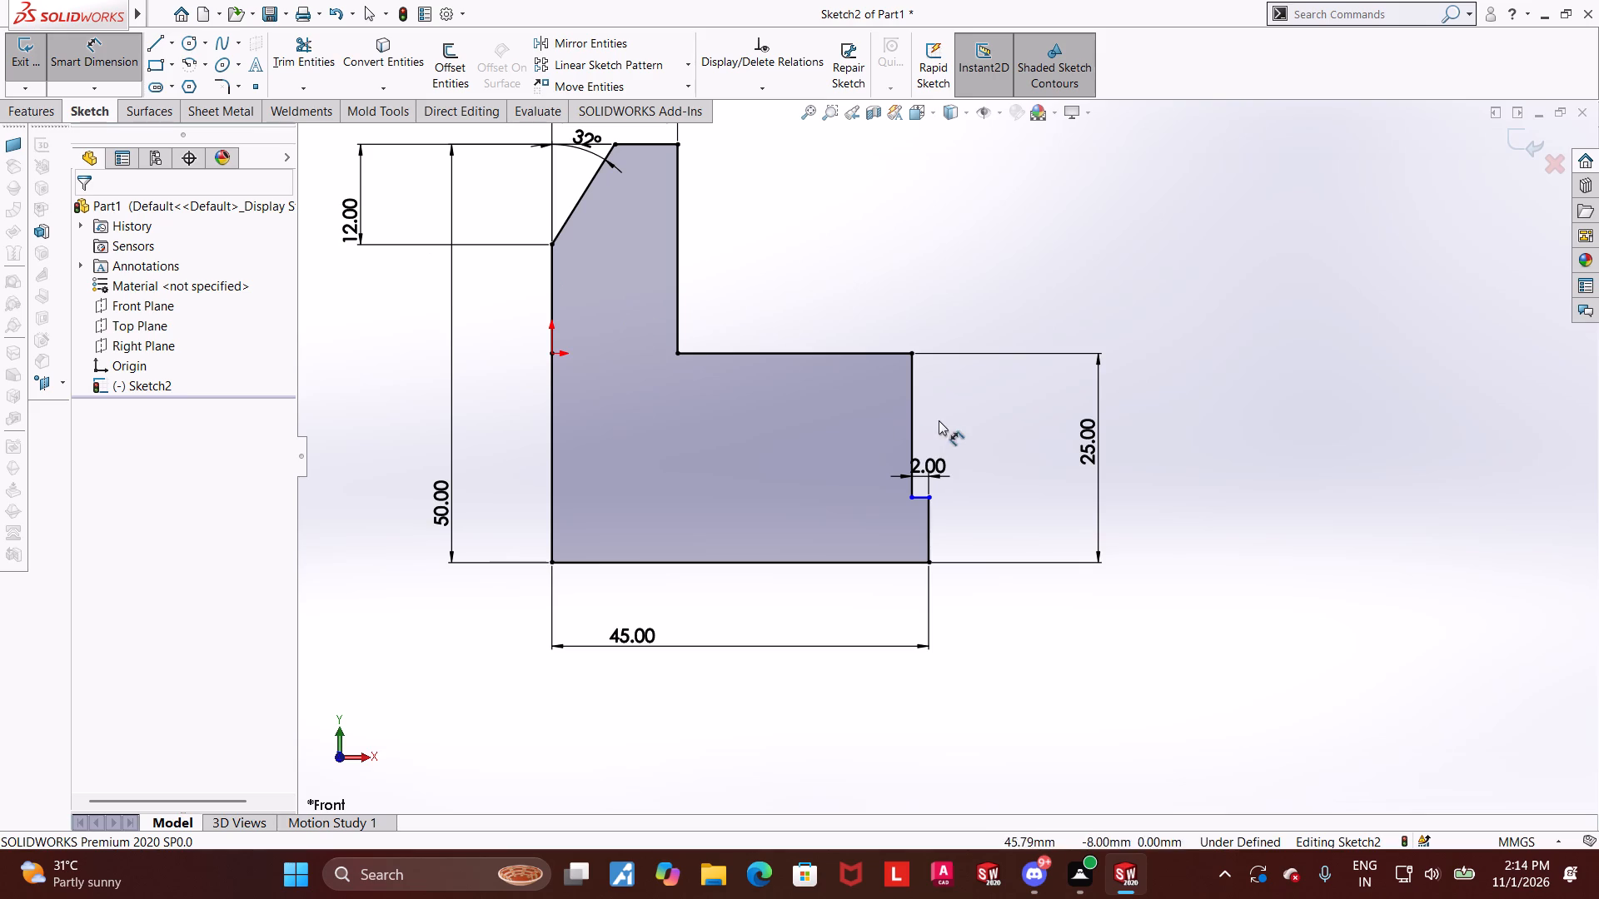
left_click(919, 494)
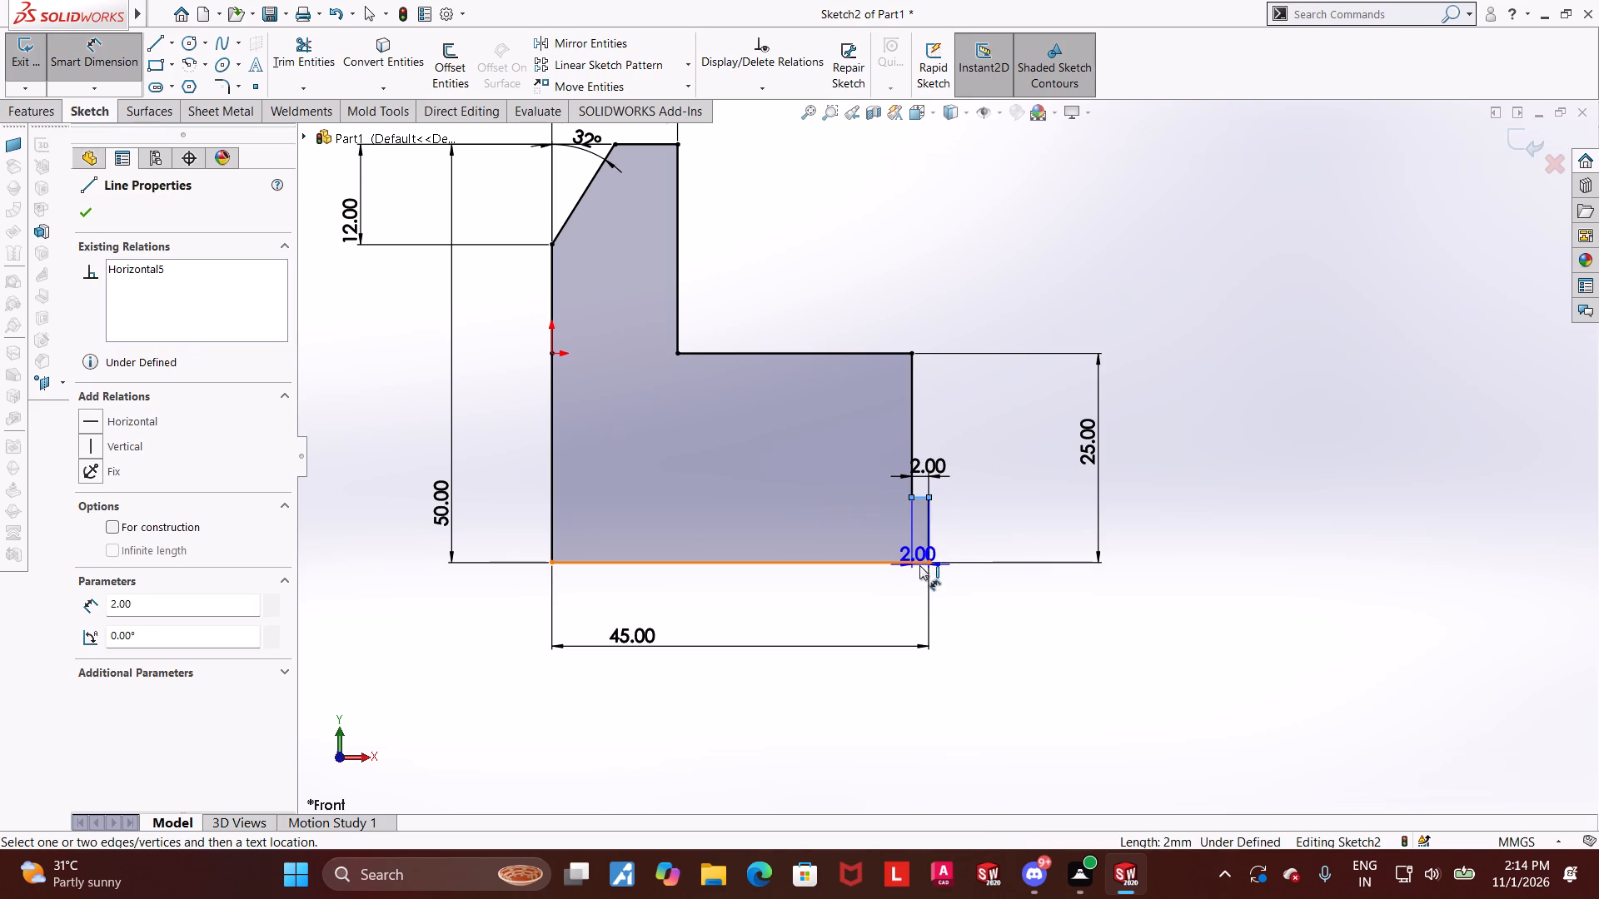
left_click(919, 565)
left_click(993, 541)
key("3")
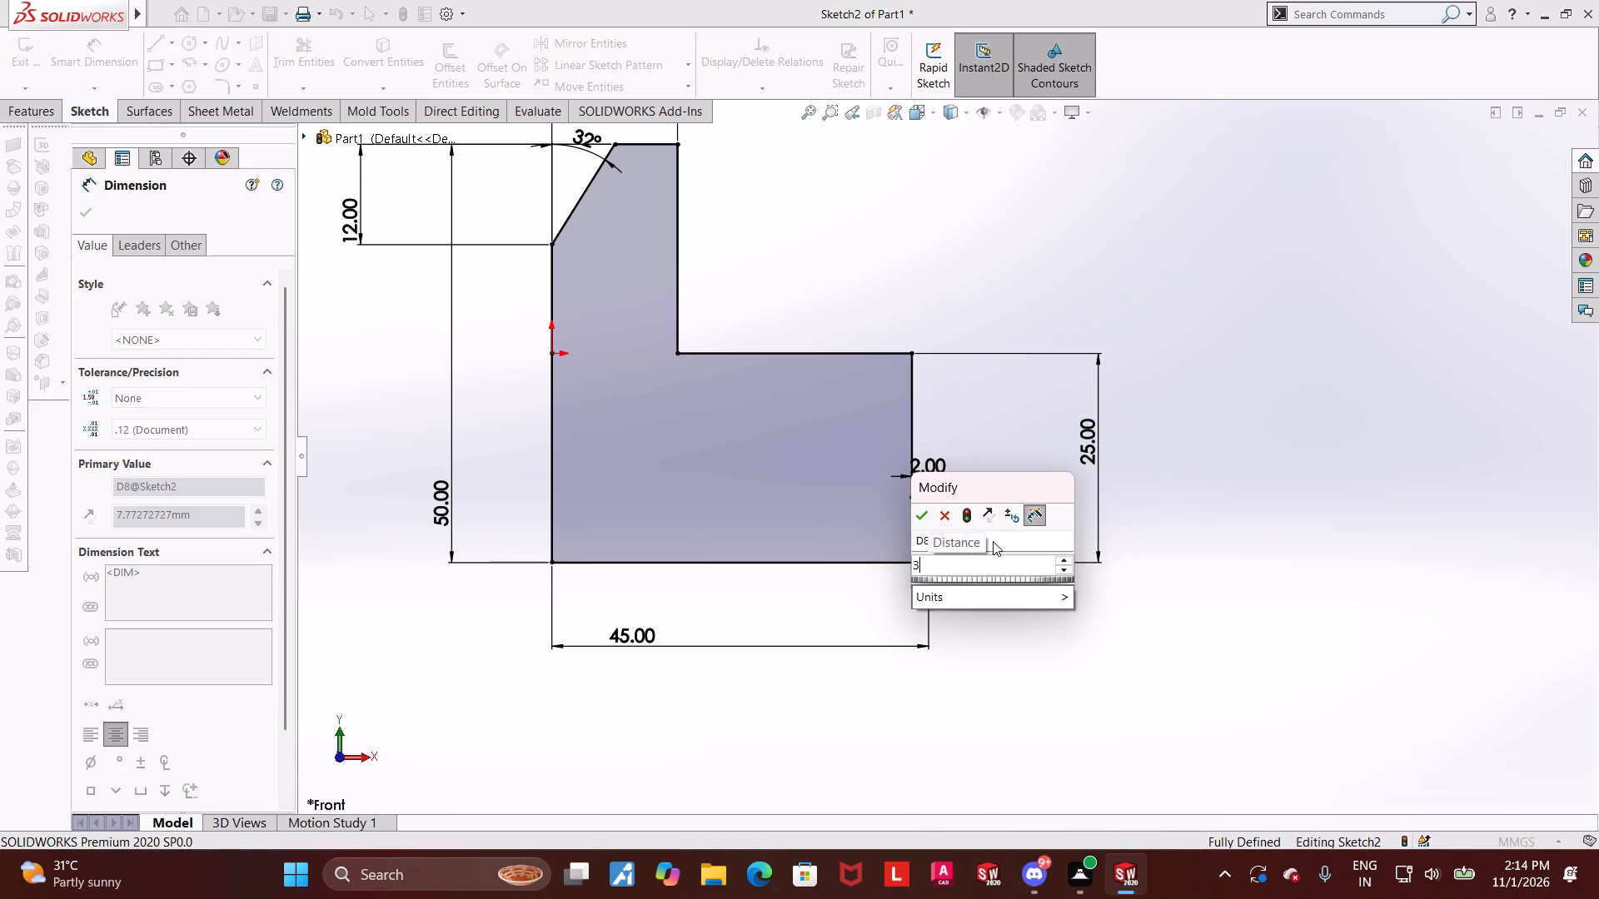
key("Return")
key("Escape")
Exit the completed profile sketch and clear the selection.
scroll(1214, 474, "up", 4)
scroll(1095, 390, "down", 1)
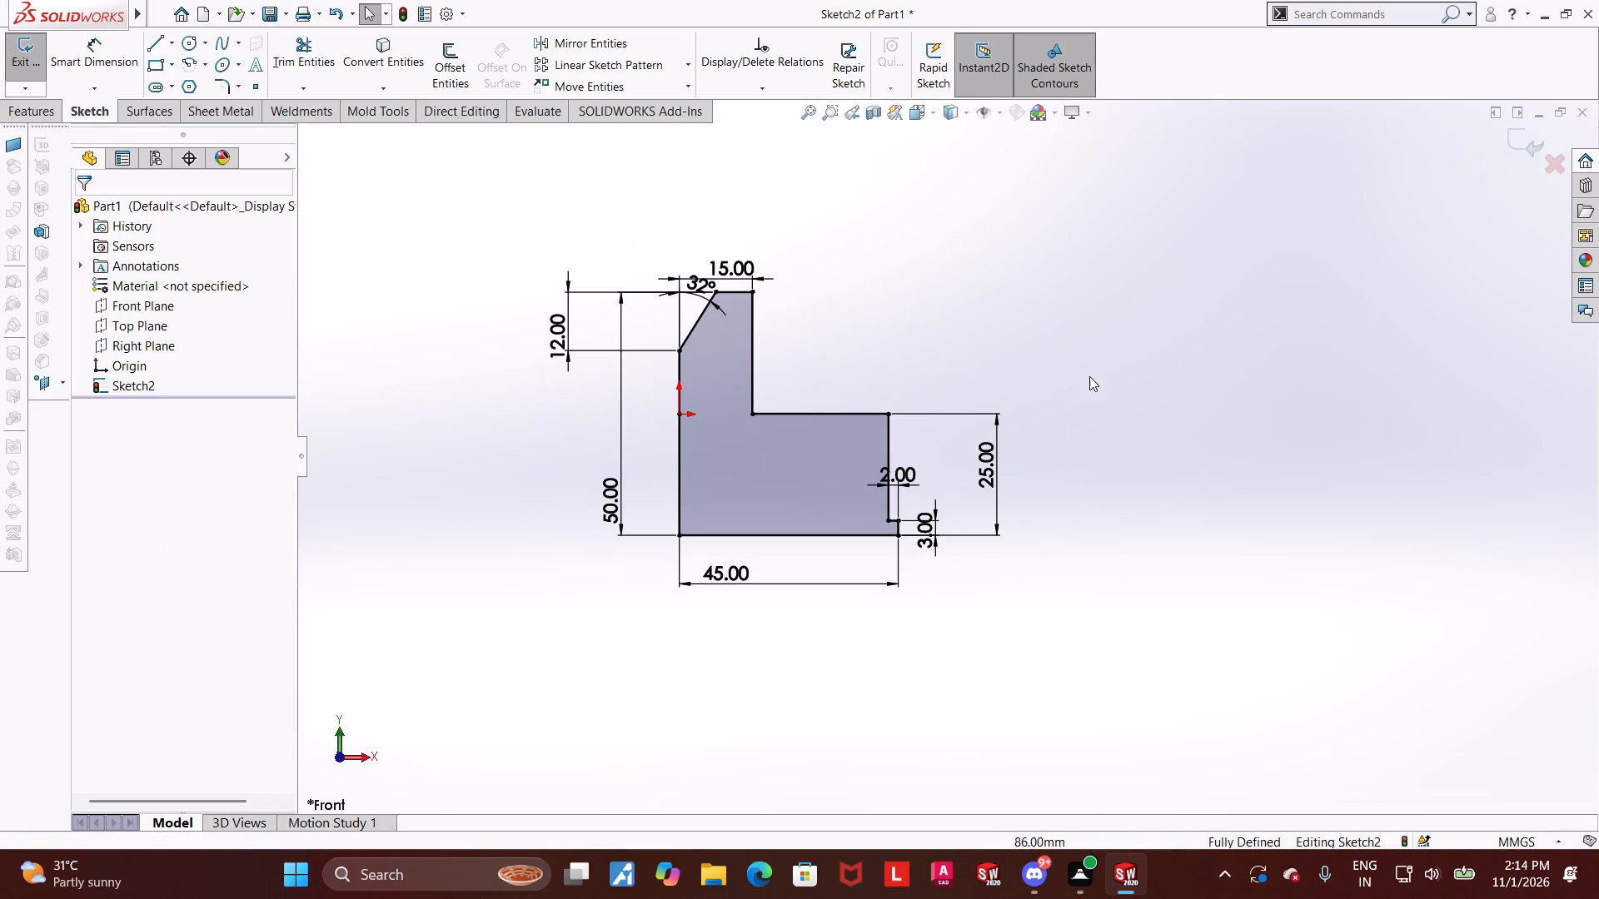
scroll(1025, 354, "up", 1)
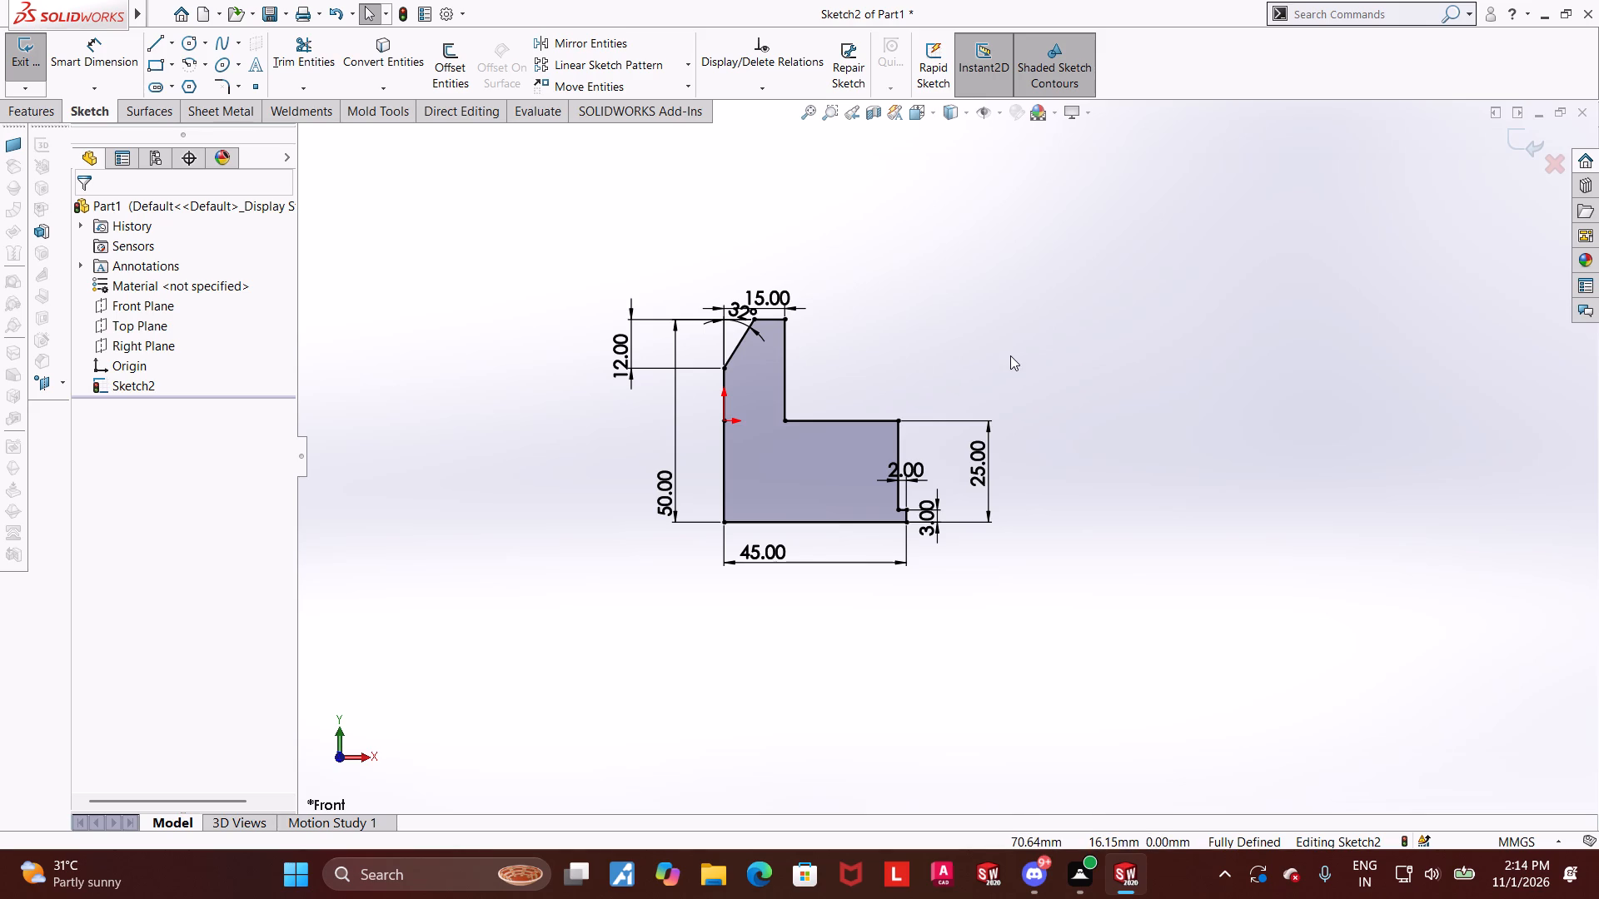
scroll(964, 369, "down", 1)
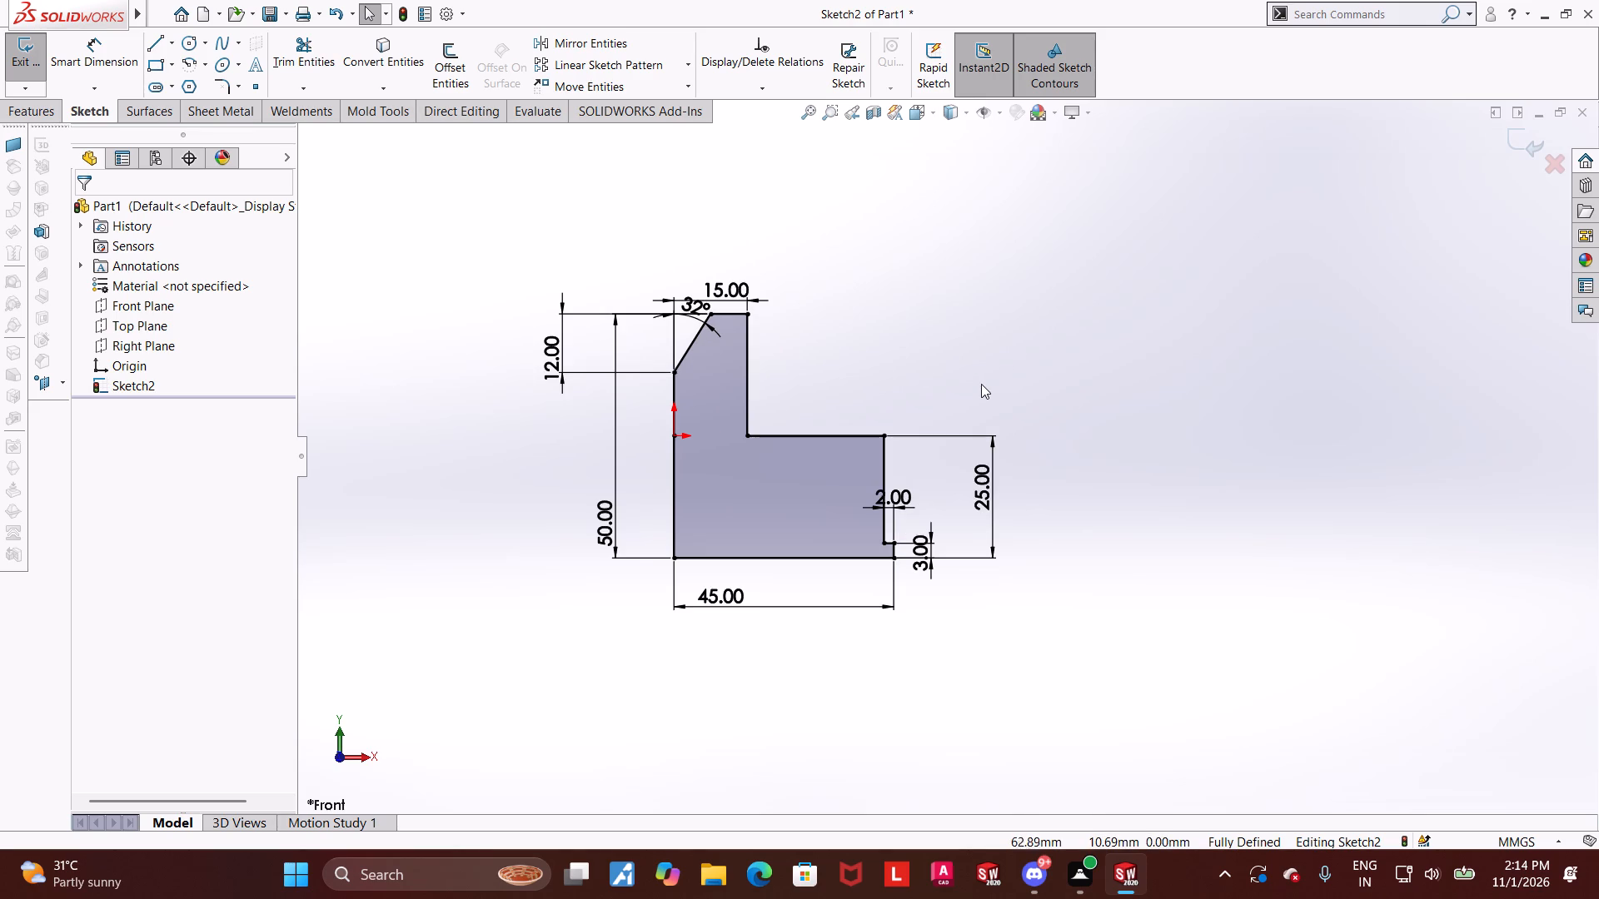
left_click(1517, 135)
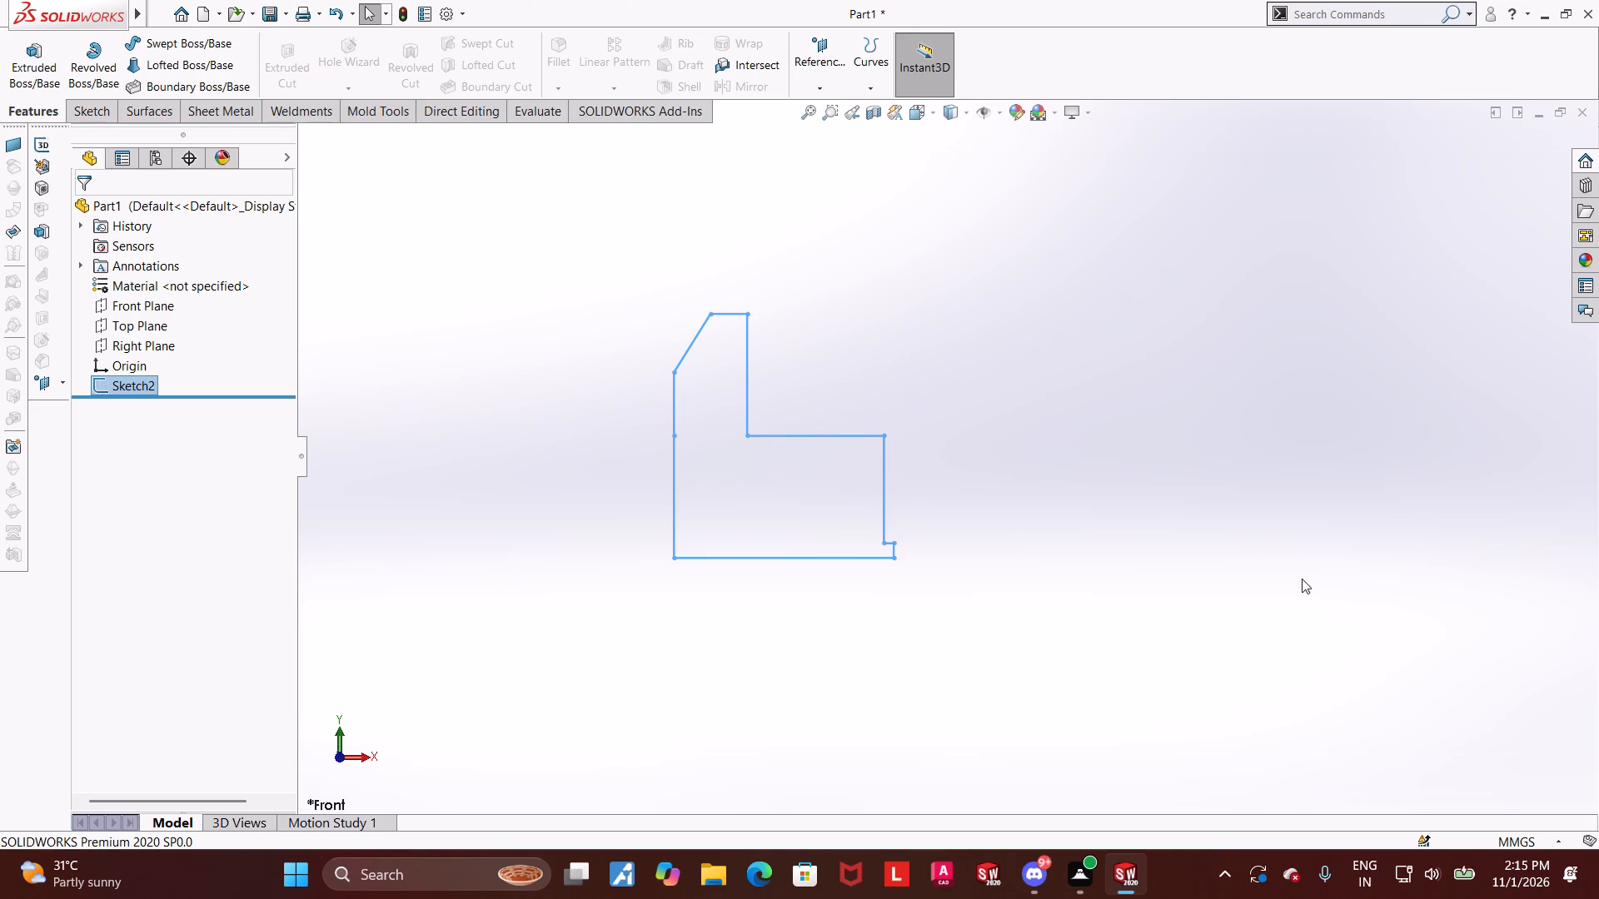
scroll(1158, 524, "up", 1)
scroll(769, 386, "down", 2)
key("Escape")
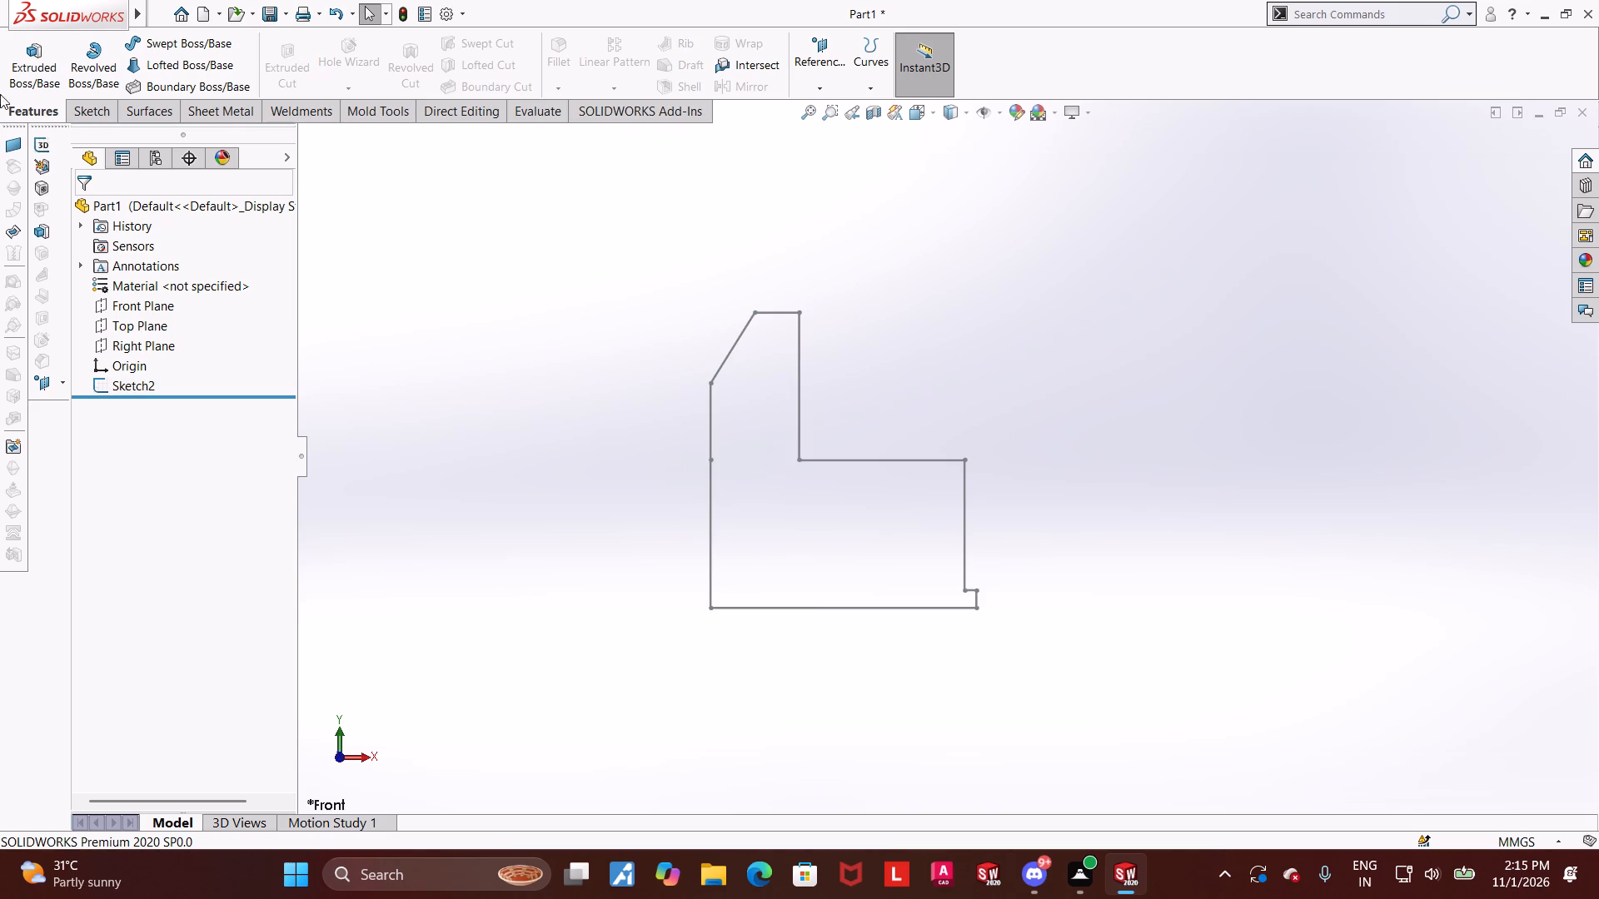
Extrude the stepped profile sketch as a boss with a Mid Plane end condition and a depth of 37 mm.
left_click(116, 379)
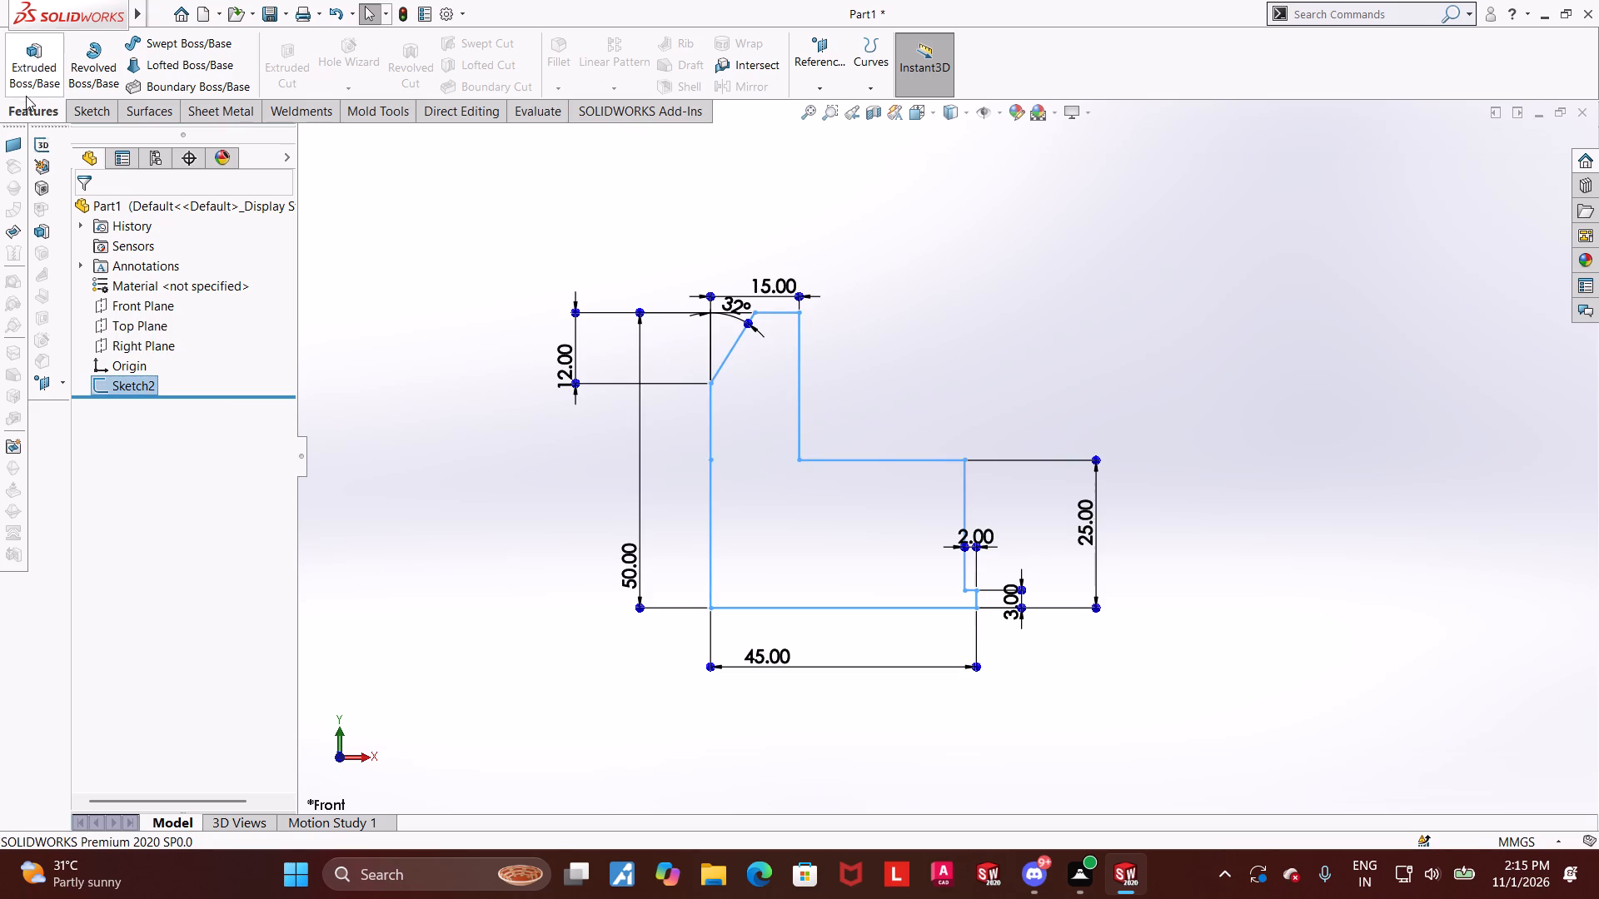
left_click(26, 77)
scroll(1407, 569, "up", 2)
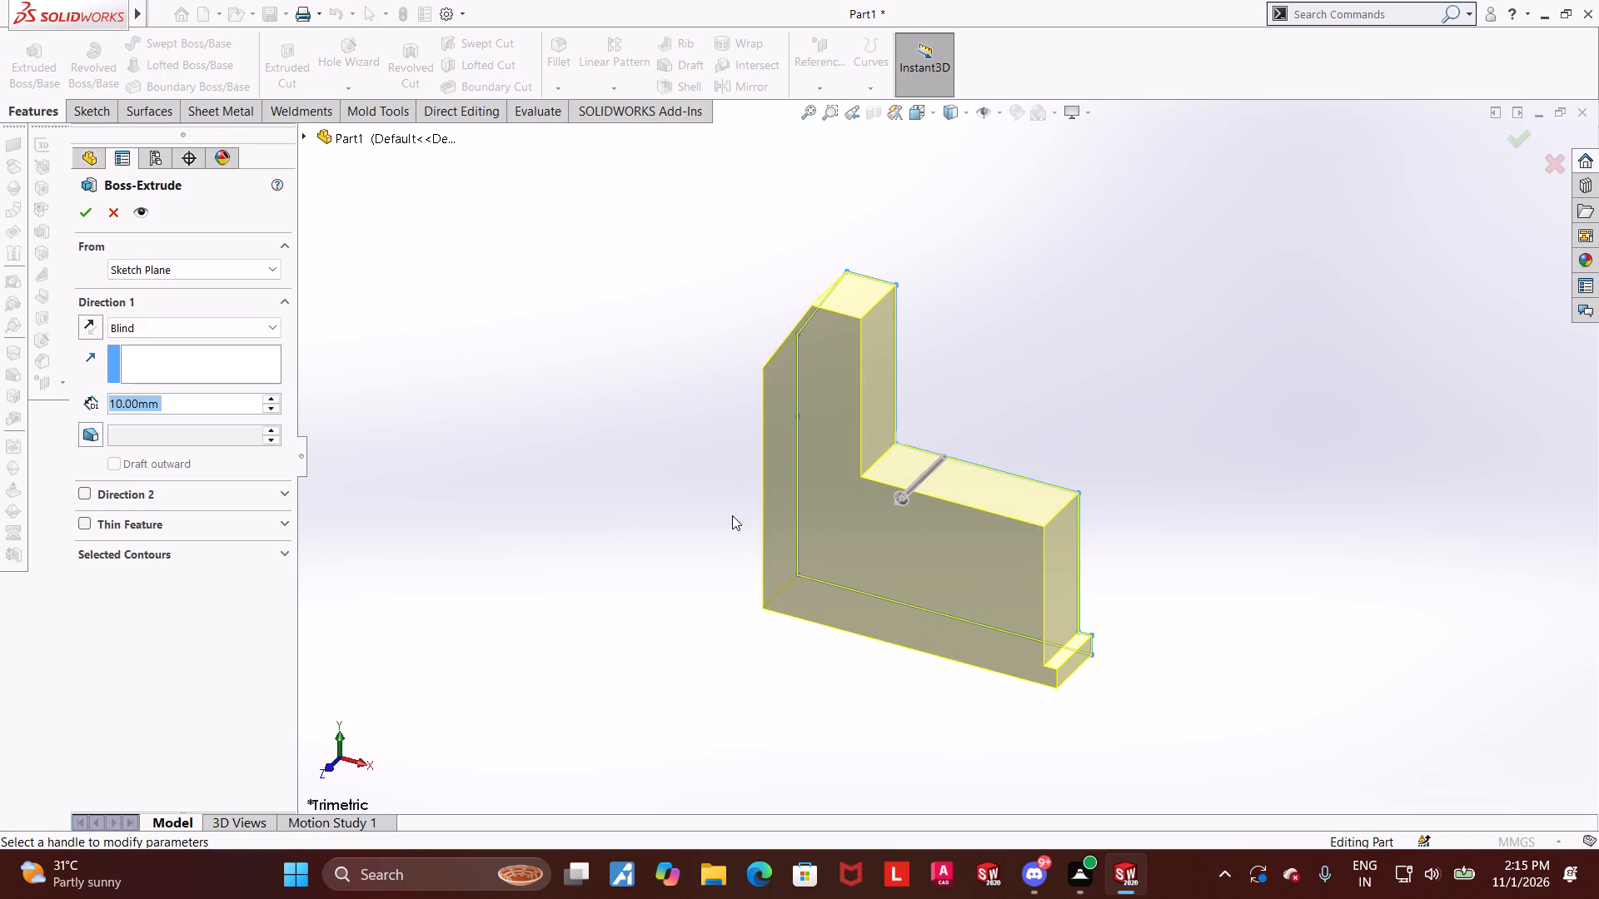
left_click(193, 306)
left_click(188, 321)
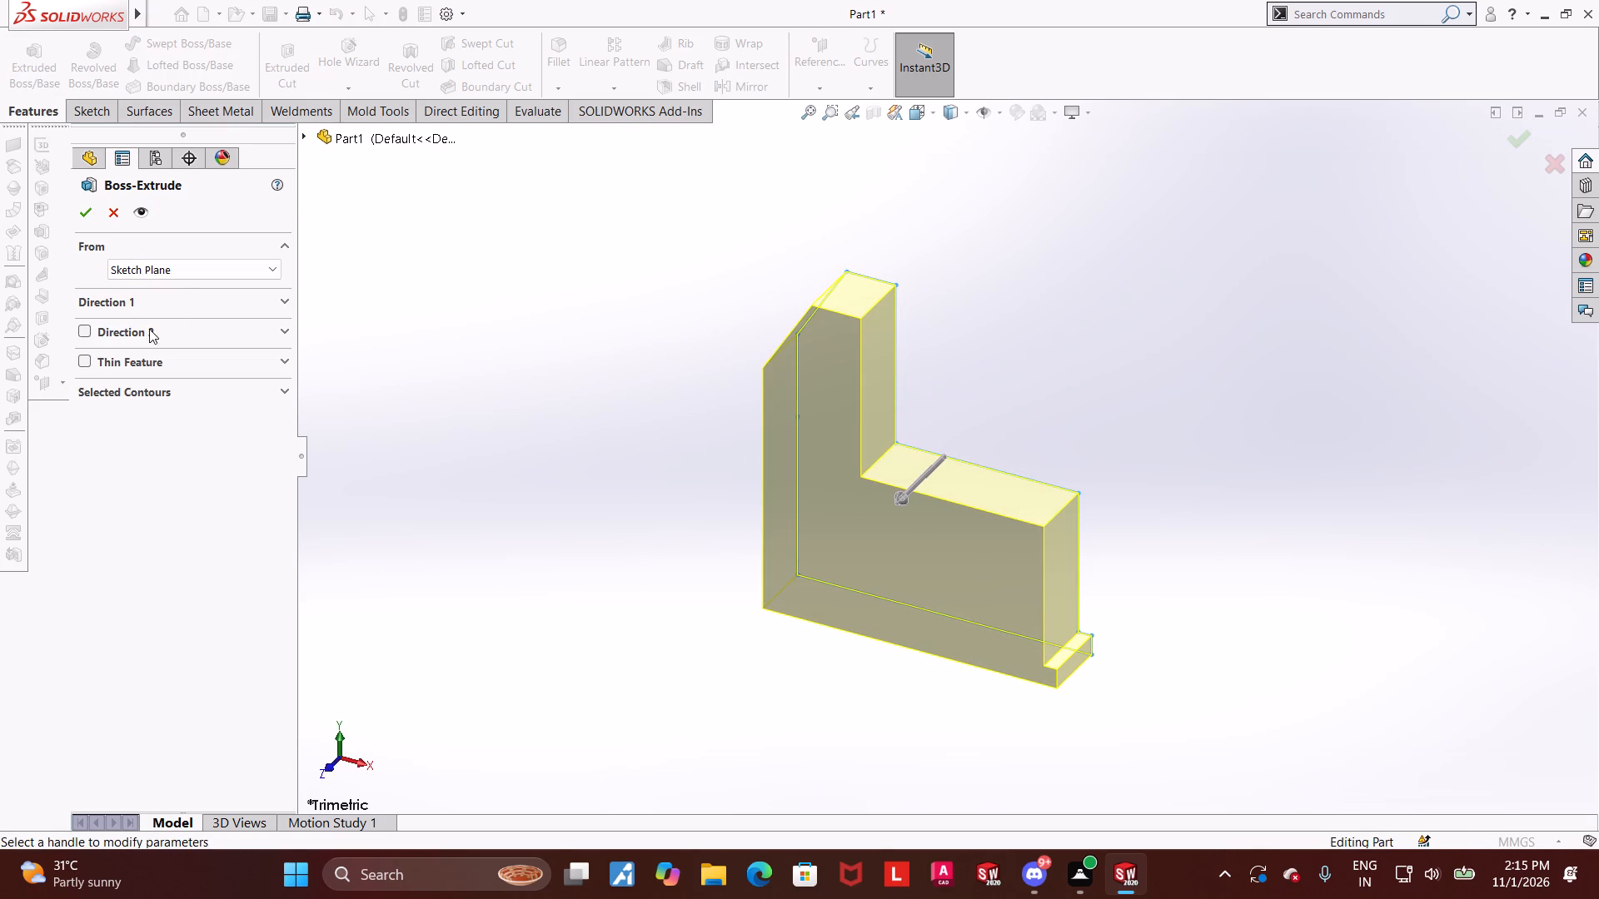
left_click(168, 304)
left_click(154, 329)
left_click(144, 419)
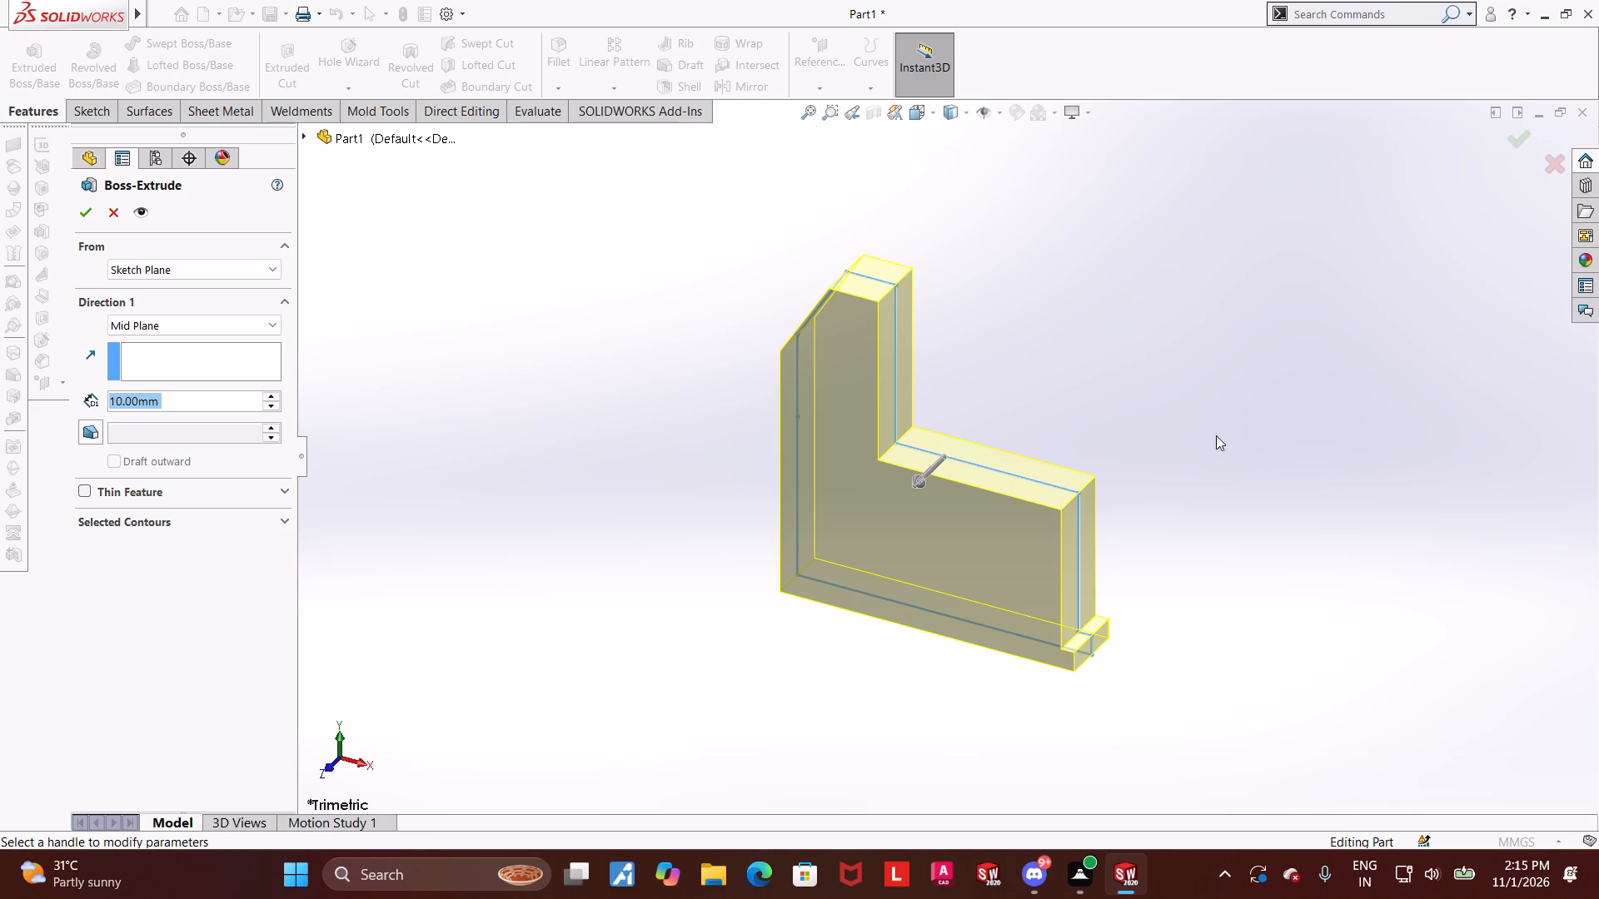
key("3")
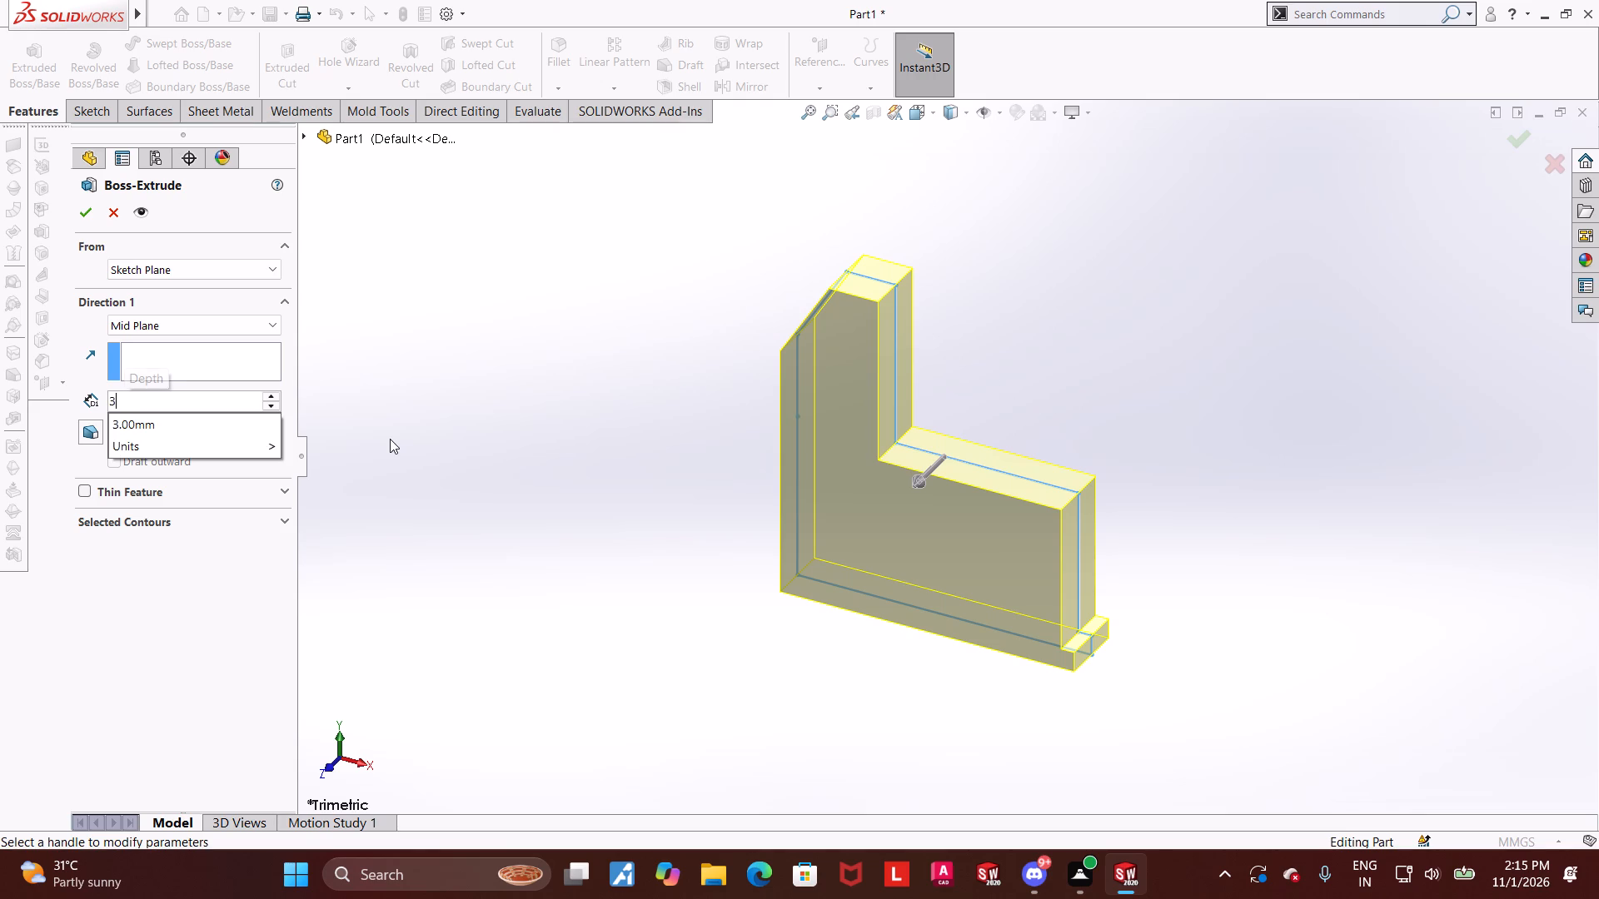
key("7")
key("Return")
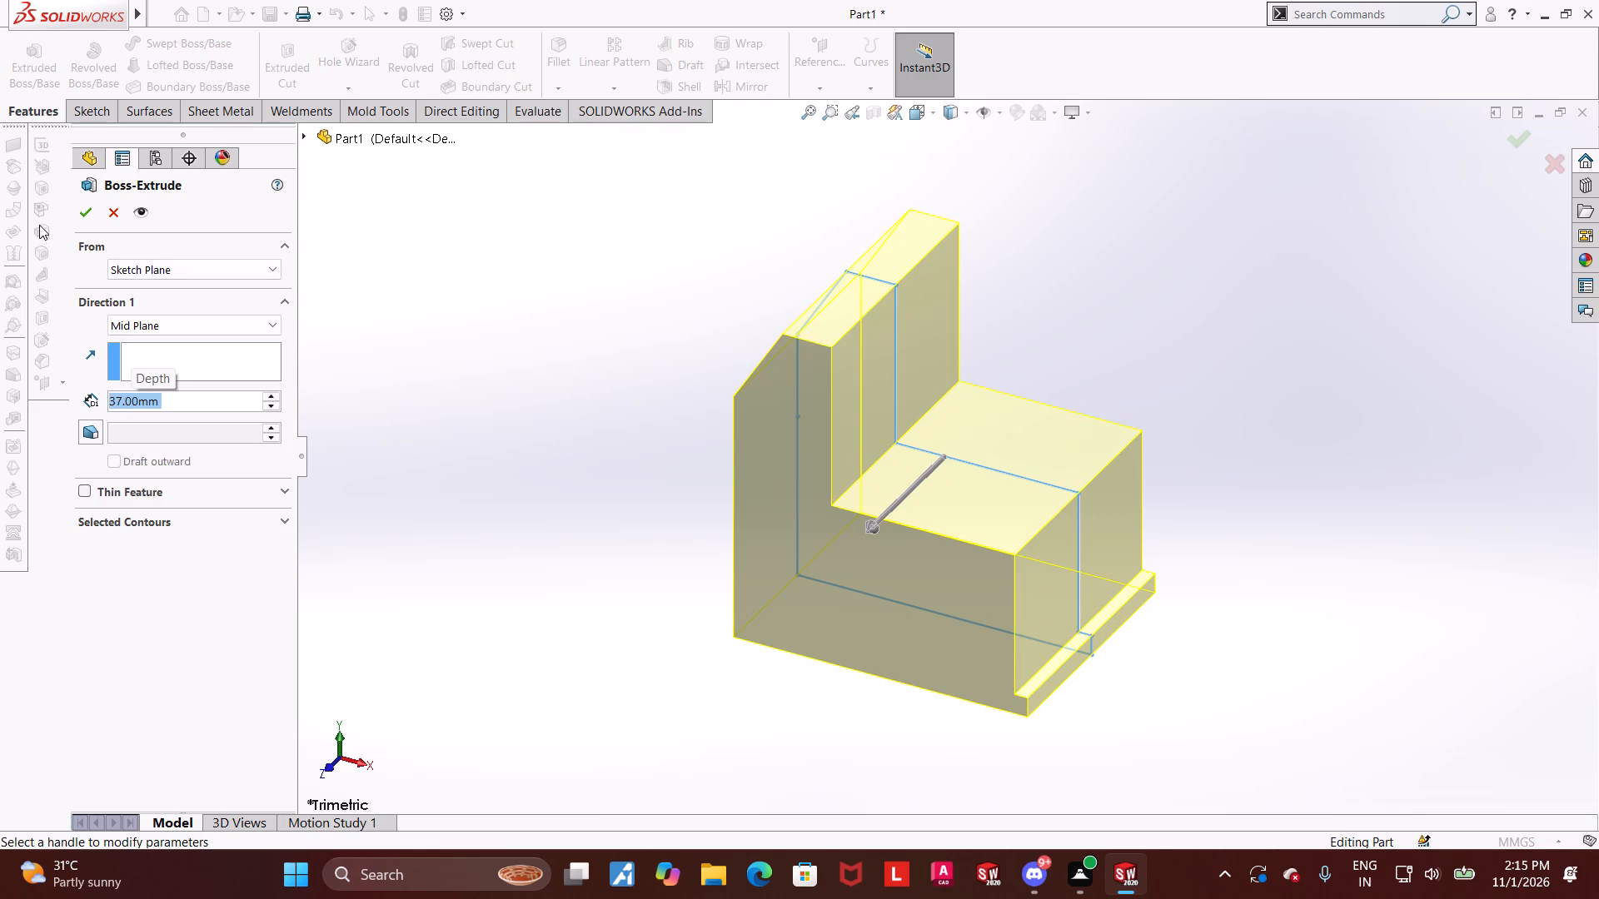
left_click(82, 211)
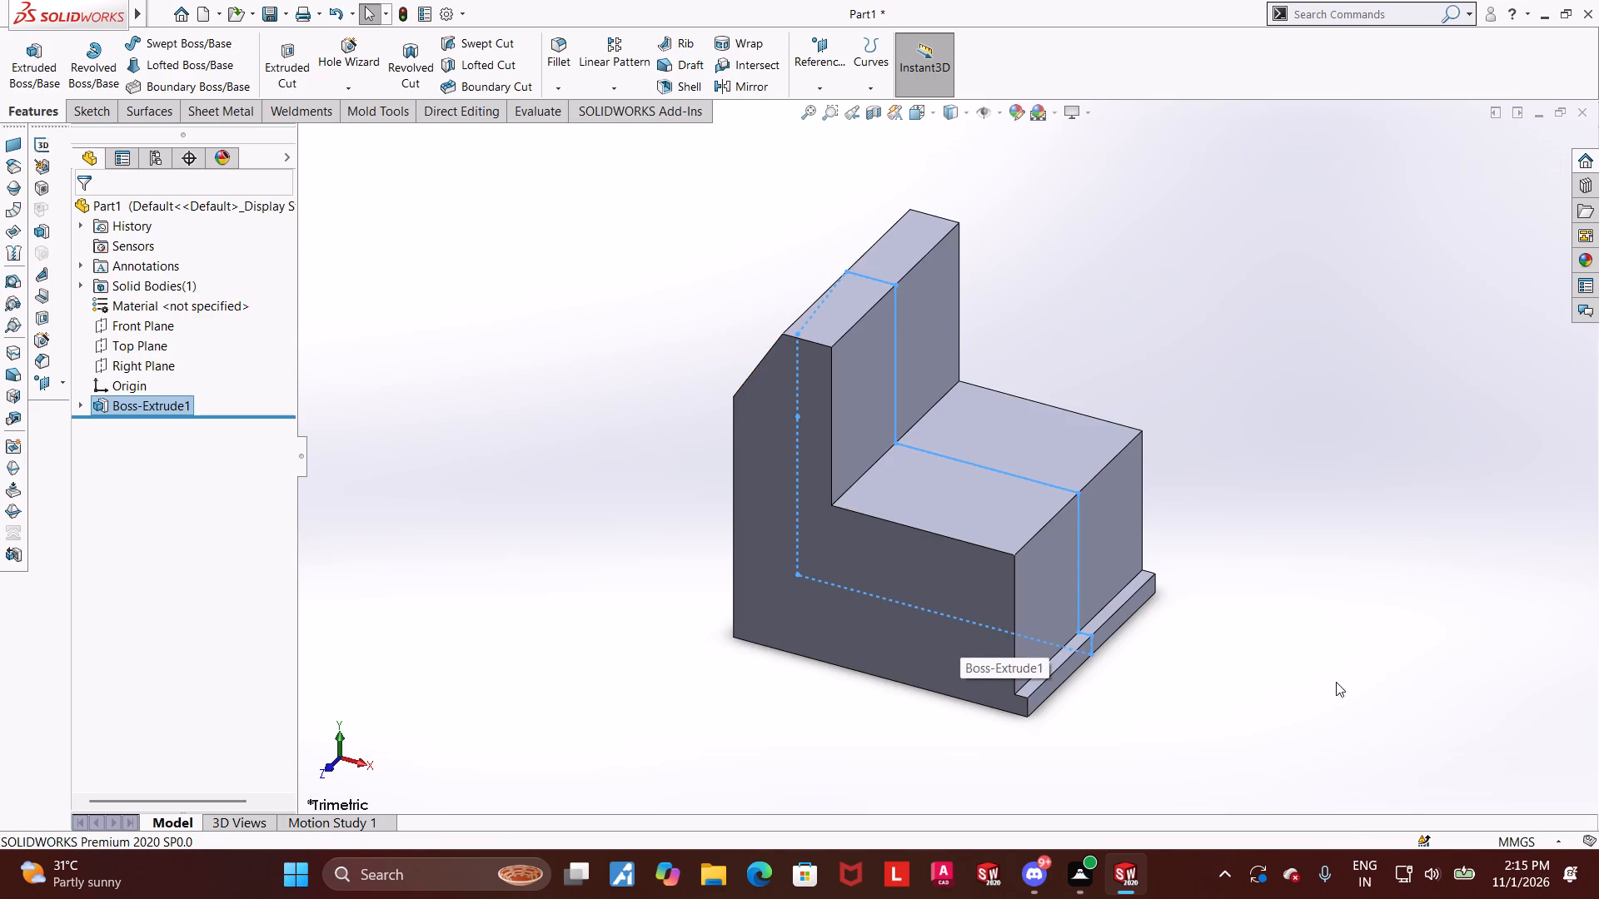
scroll(1568, 666, "up", 2)
left_click(1330, 707)
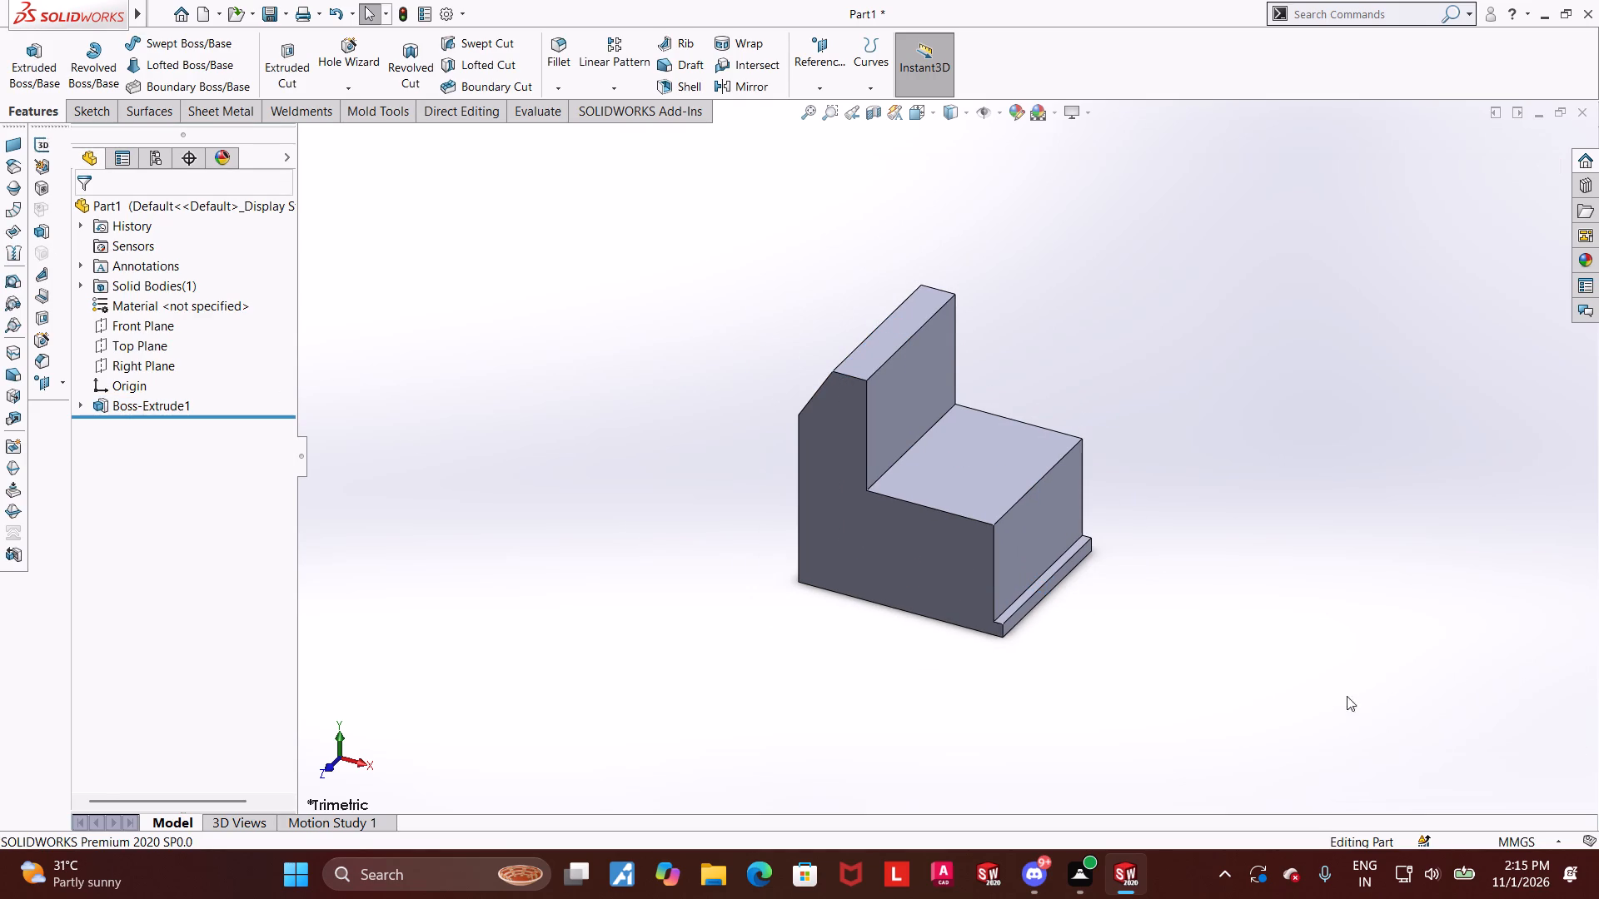
Chamfer the bottom edge of the tall back face, opposite the ledge, with a 3 mm distance and 45° angle.
scroll(1151, 614, "up", 1)
middle_click_drag(1043, 579, 1053, 441)
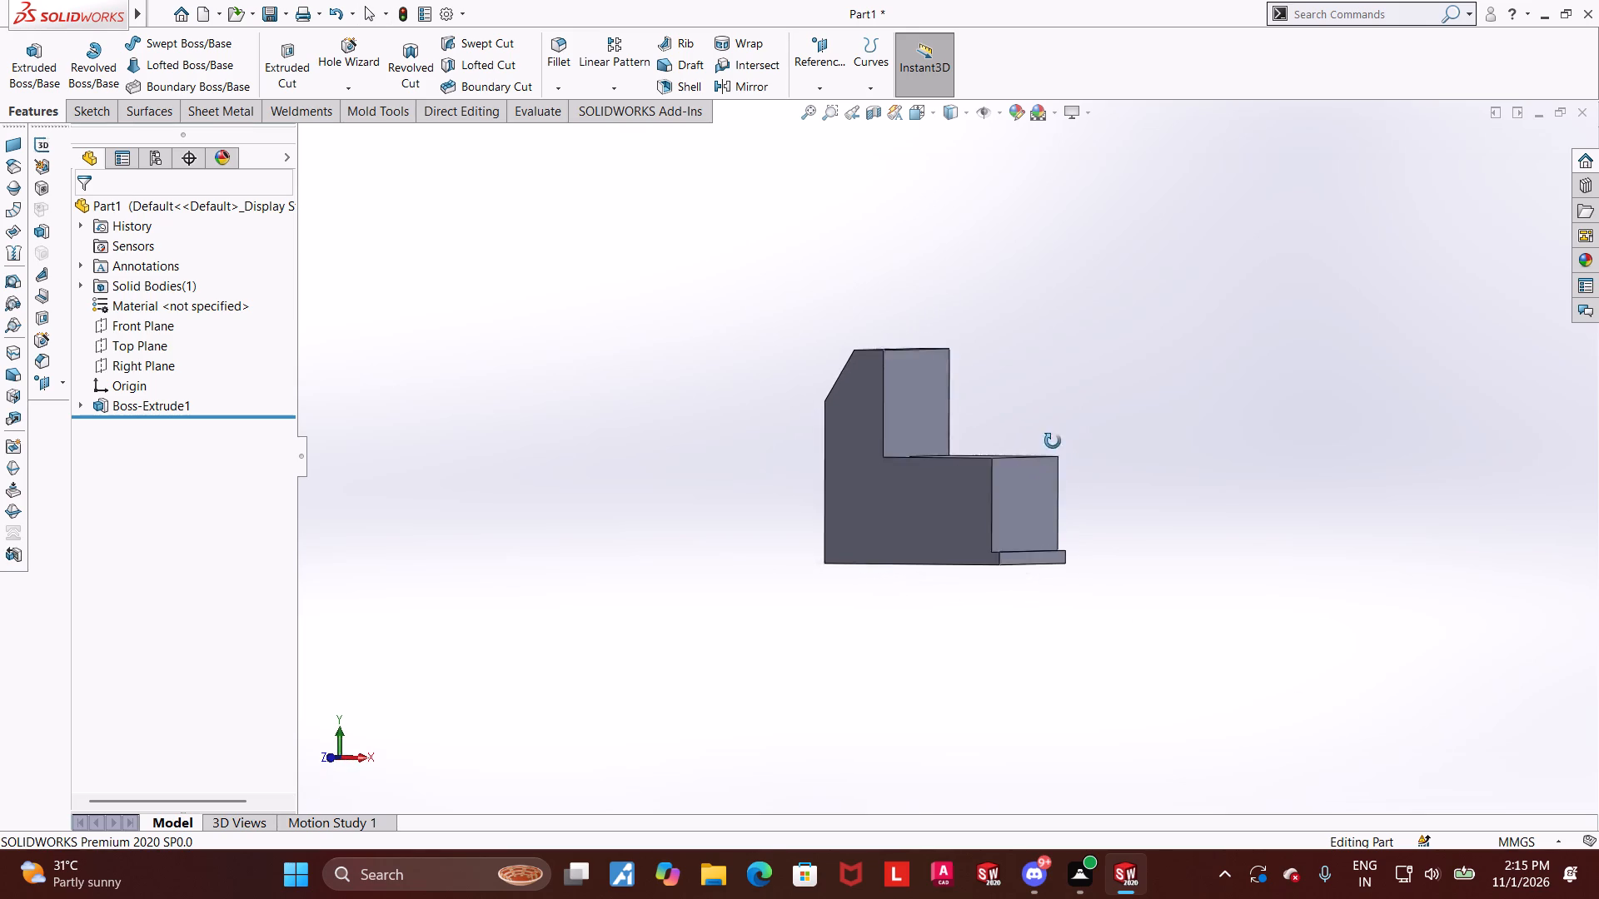
middle_click_drag(1053, 441, 1057, 374)
middle_click_drag(1110, 416, 1108, 303)
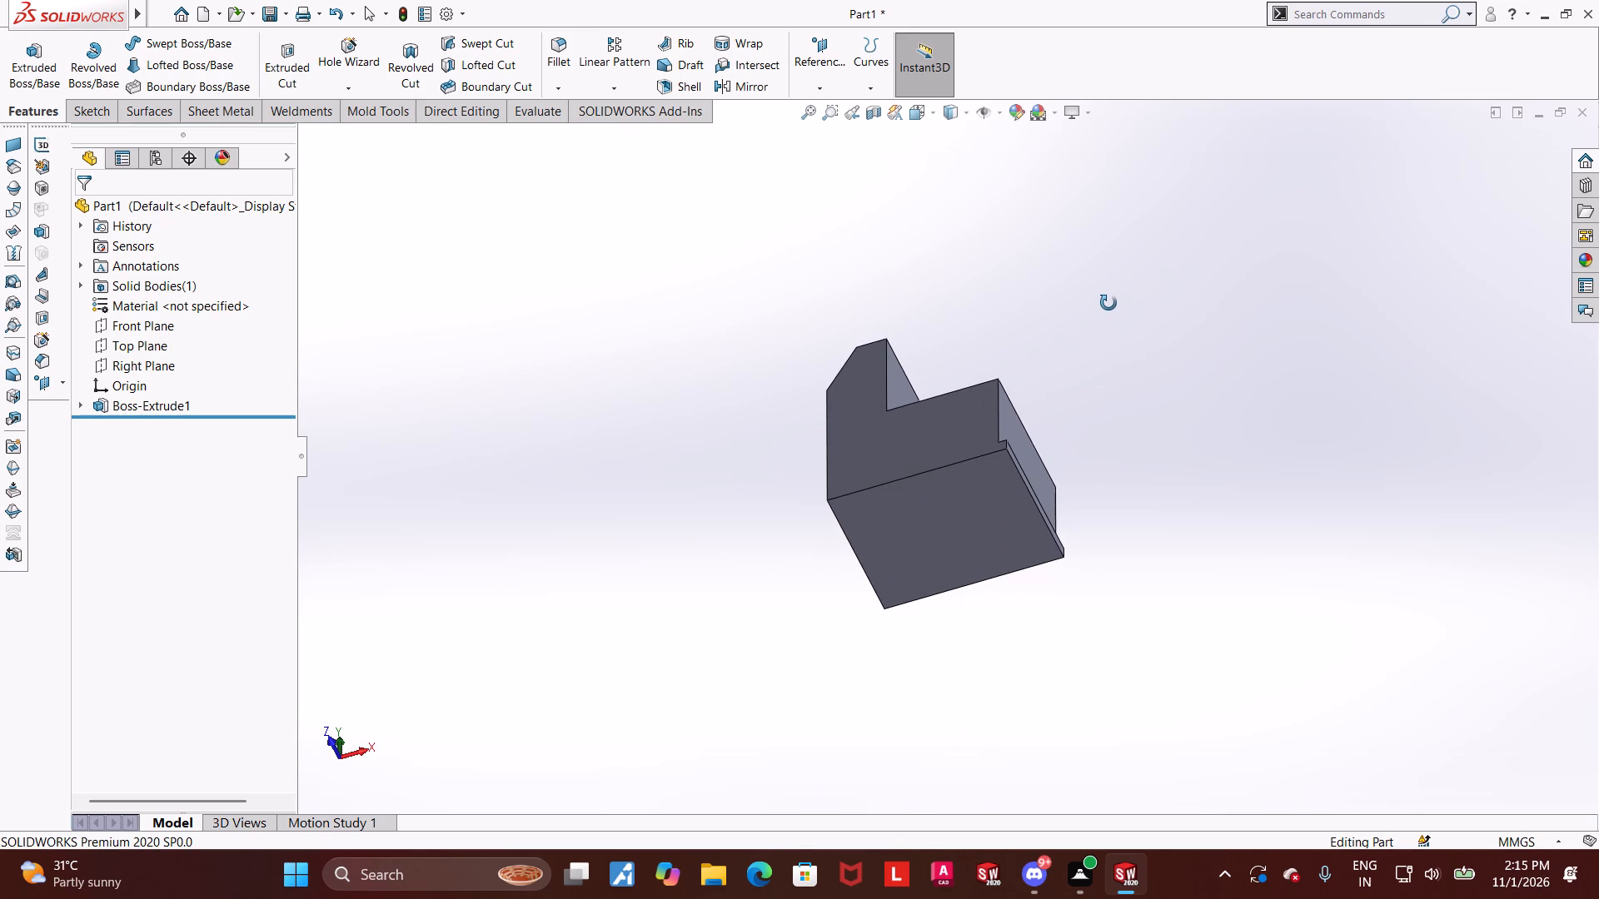
middle_click_drag(1108, 303, 1145, 414)
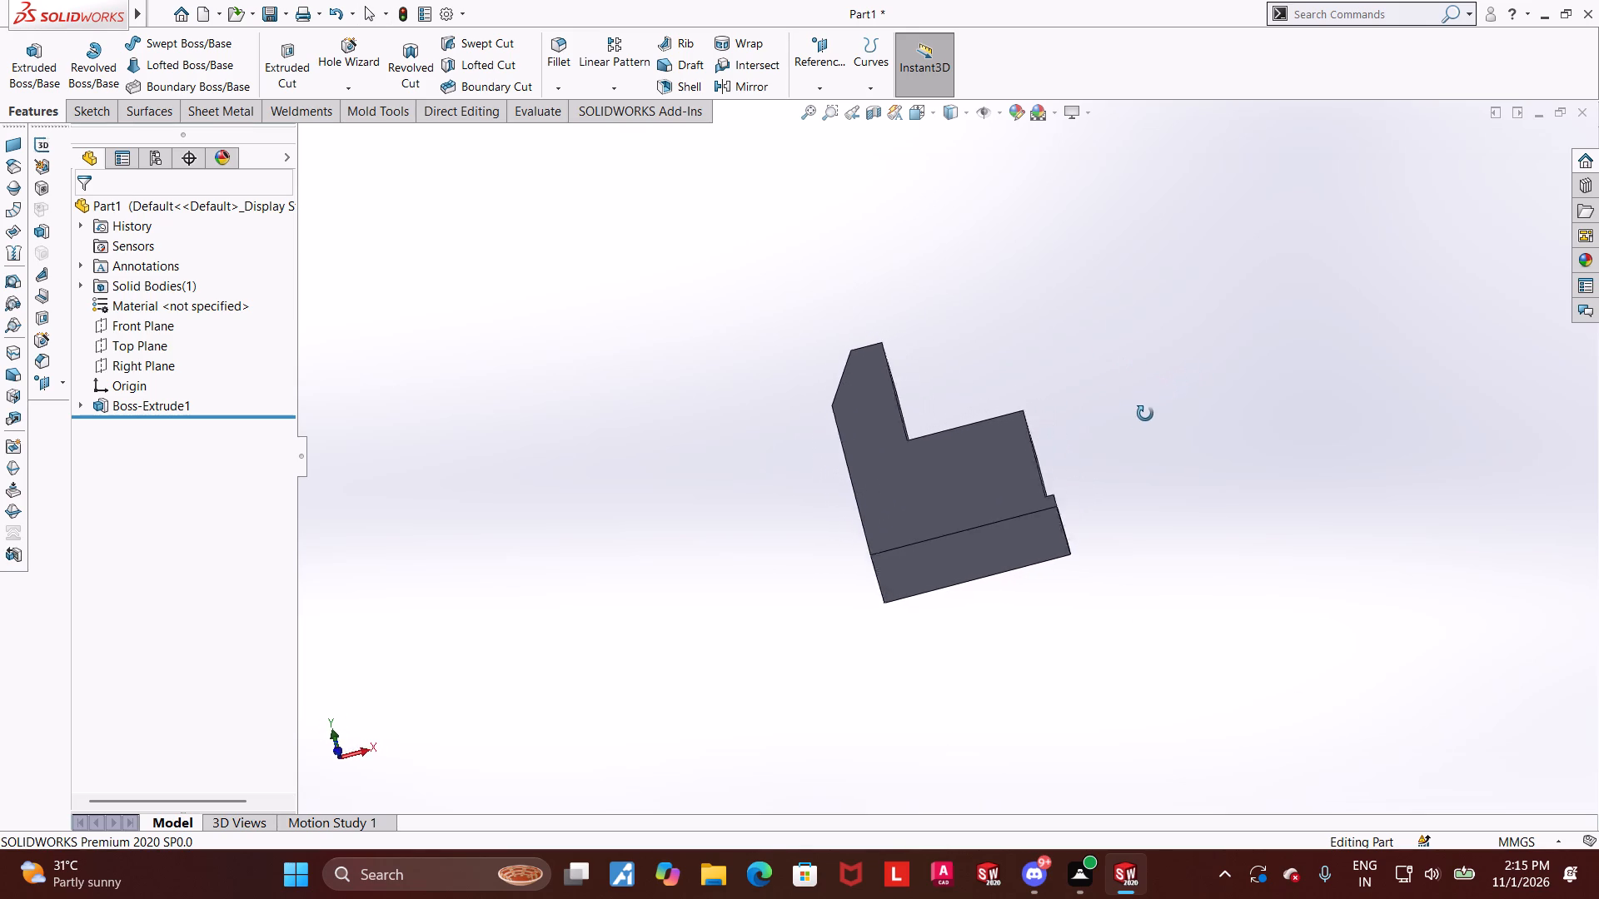
middle_click_drag(1145, 414, 1025, 540)
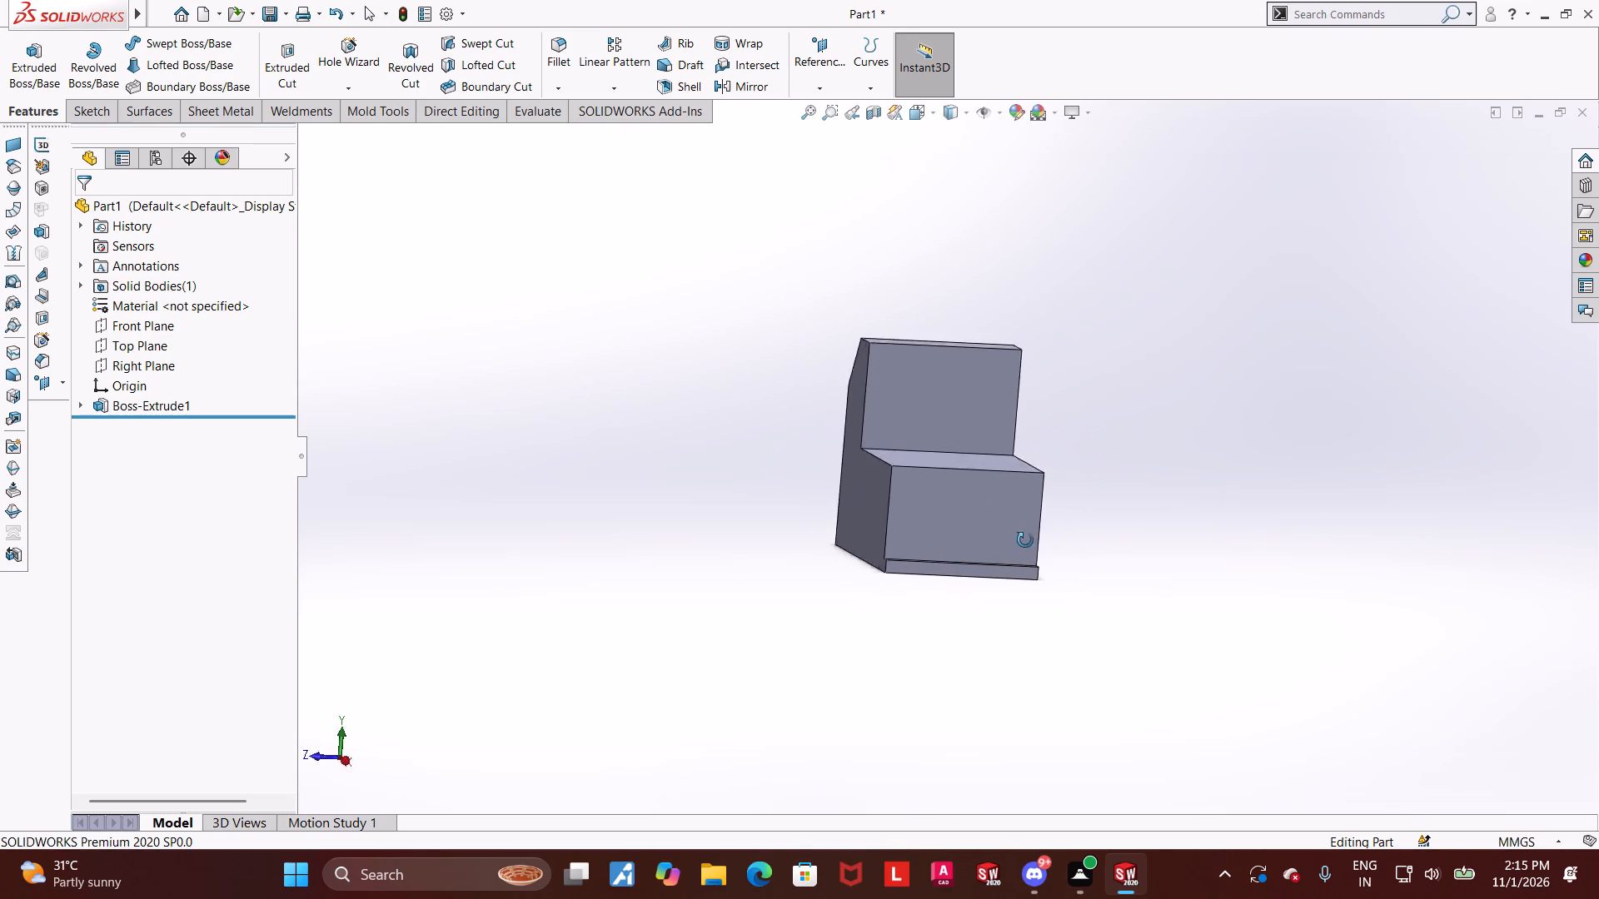
middle_click_drag(1025, 540, 1215, 491)
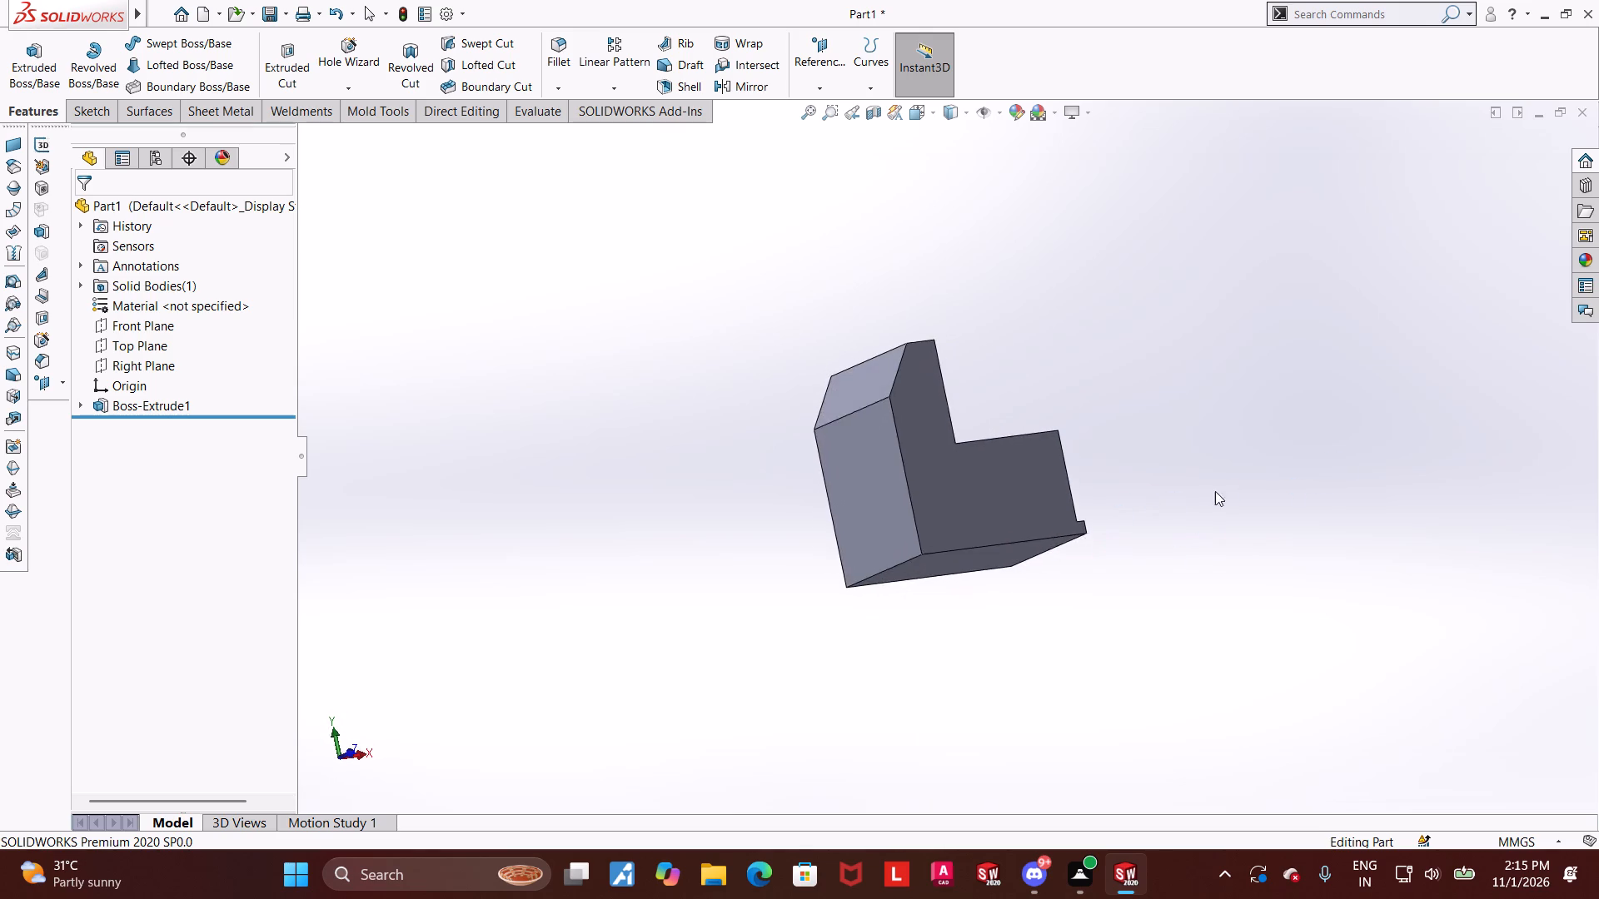
scroll(725, 555, "down", 2)
middle_click_drag(777, 556, 848, 468)
scroll(1323, 453, "down", 2)
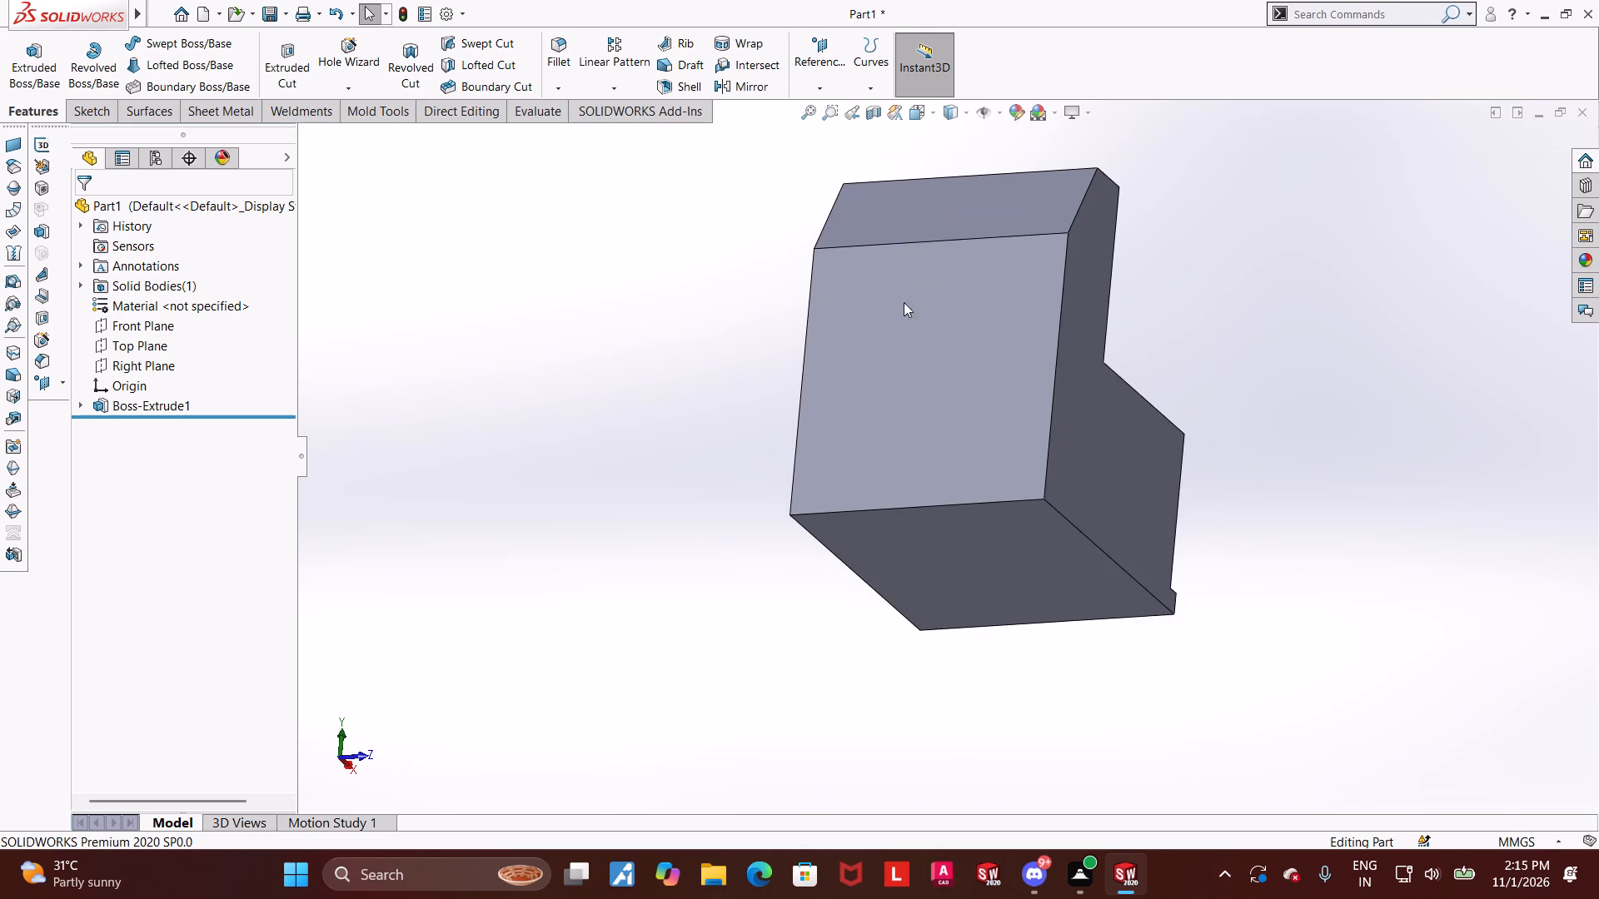
left_click(555, 84)
left_click(576, 134)
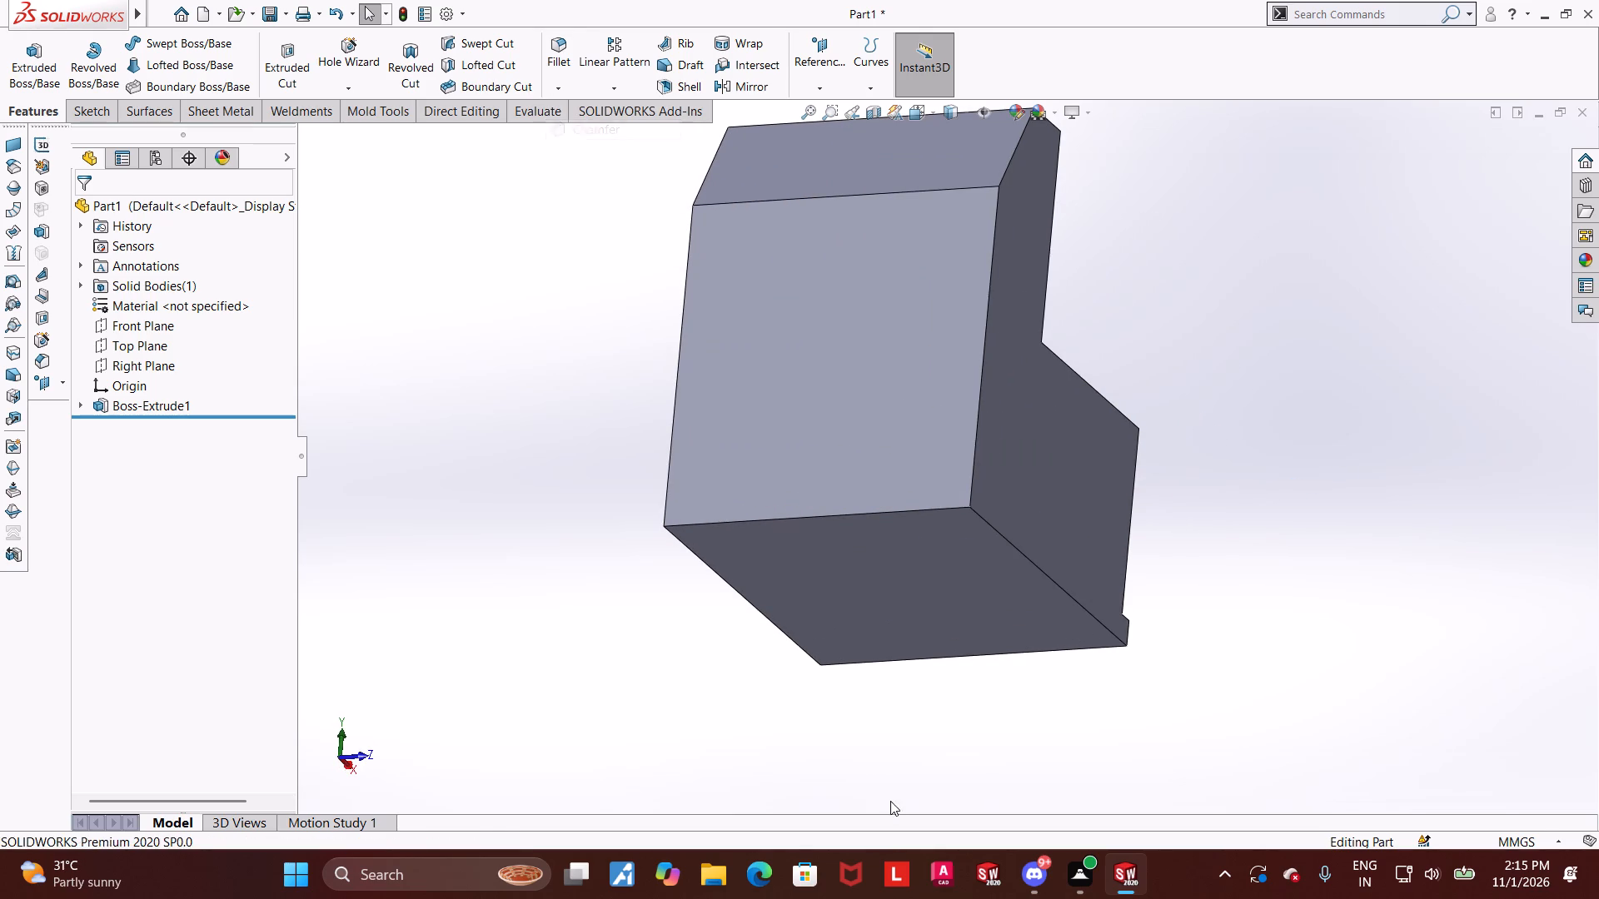
left_click(842, 513)
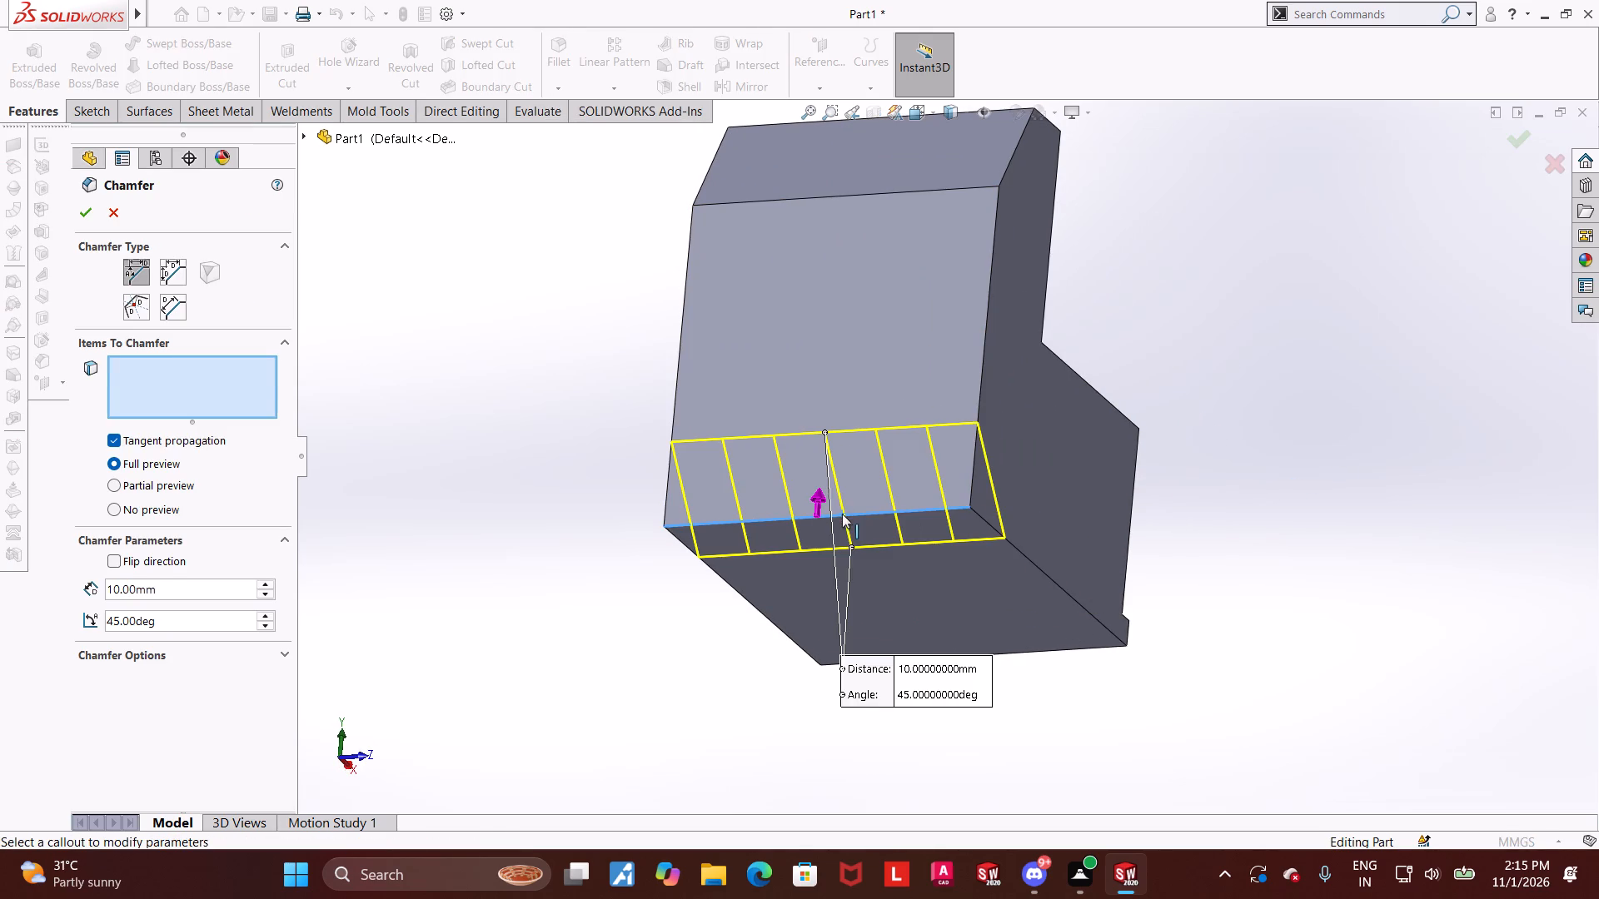
left_click_drag(181, 581, 0, 577)
key("3")
key("Return")
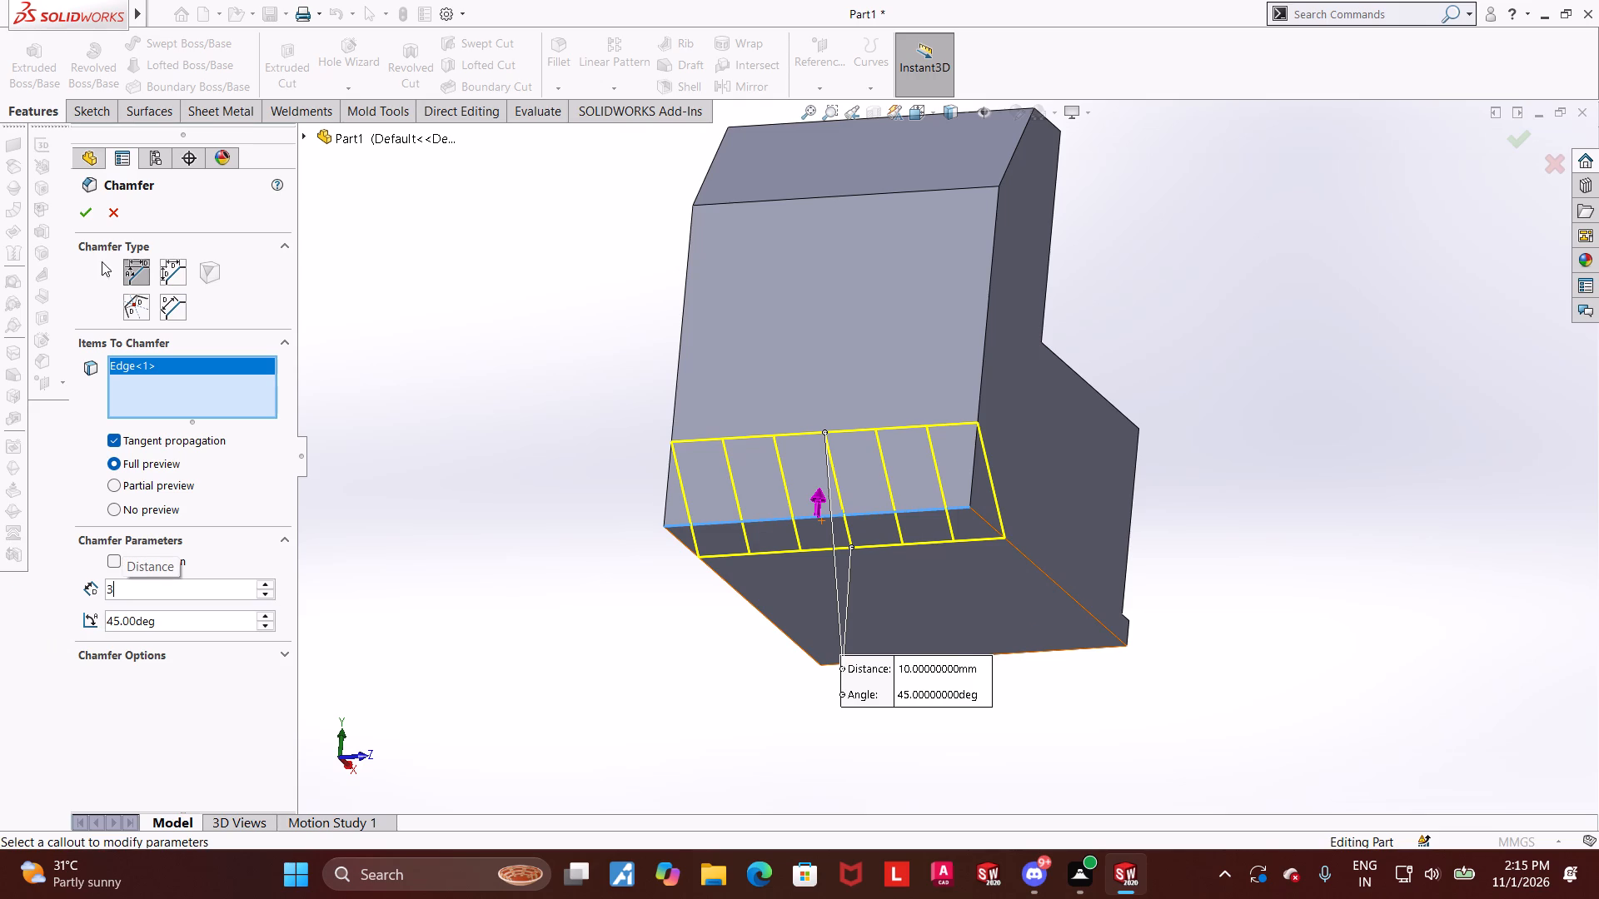
left_click(89, 212)
left_click(411, 447)
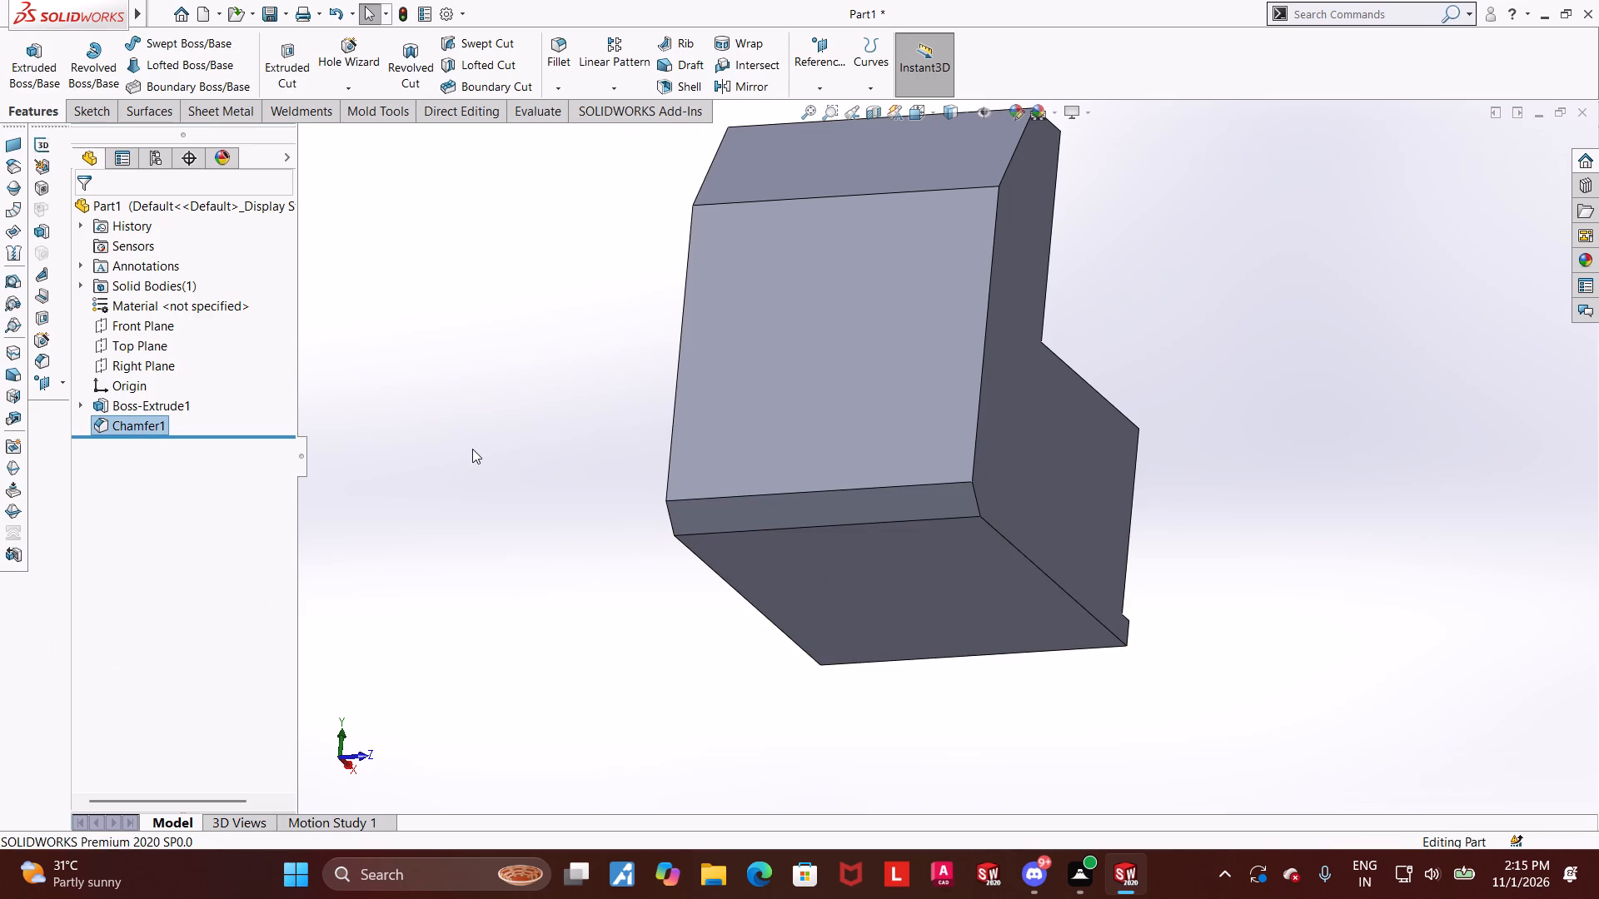
Inspect the chamfered body and reopen the chamfer's definition to review its settings.
key("ctrl+7")
scroll(893, 776, "up", 1)
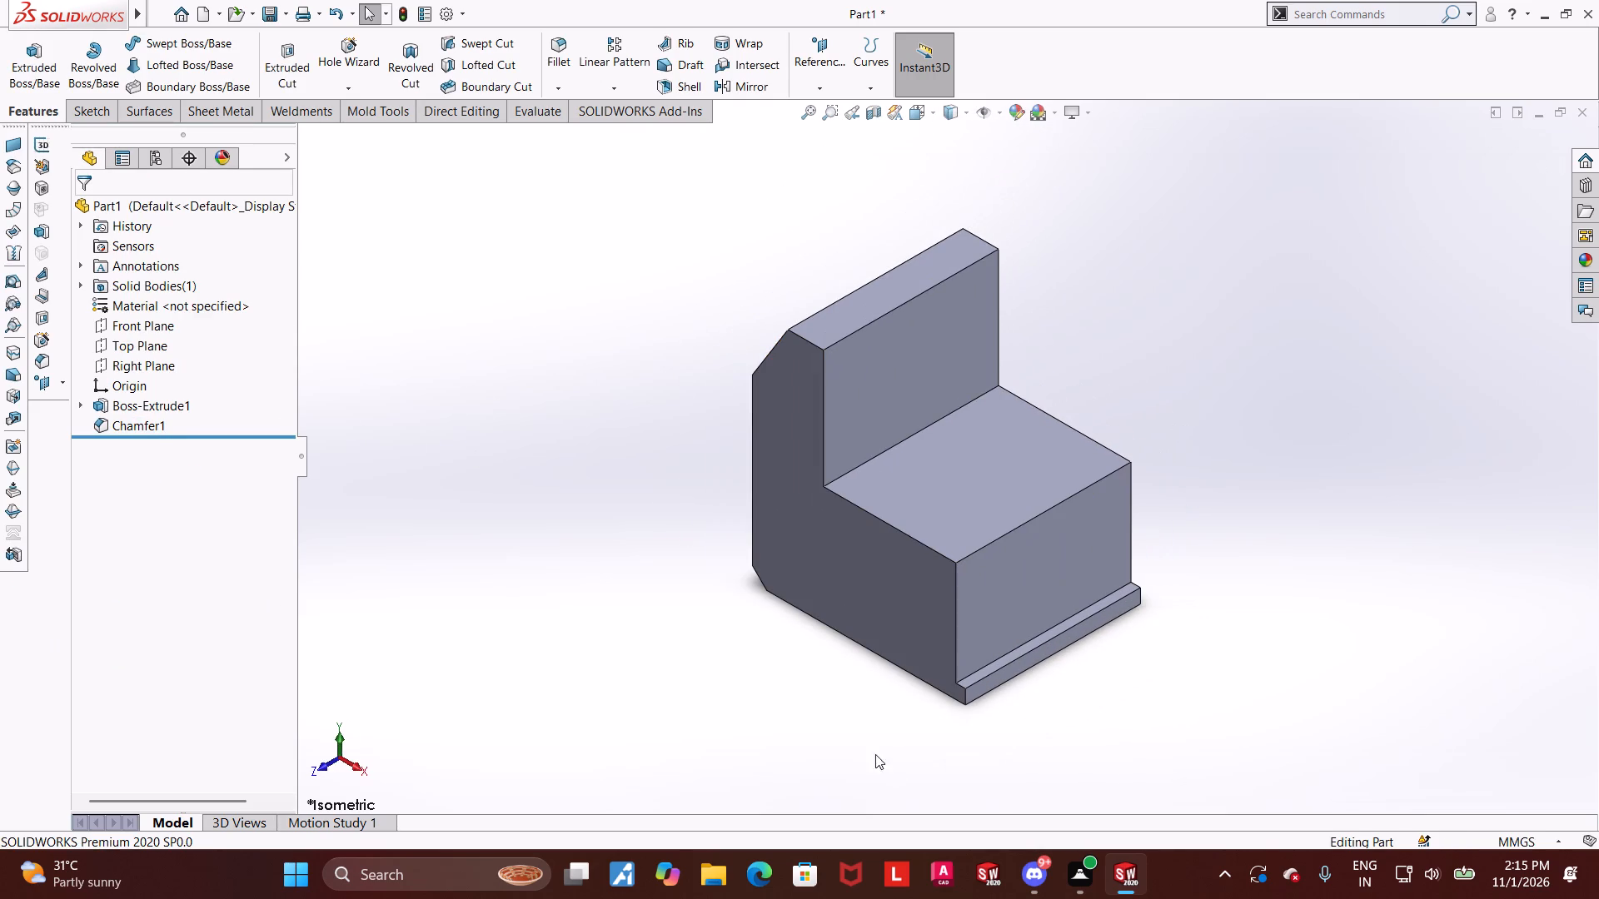
middle_click_drag(864, 699, 882, 624)
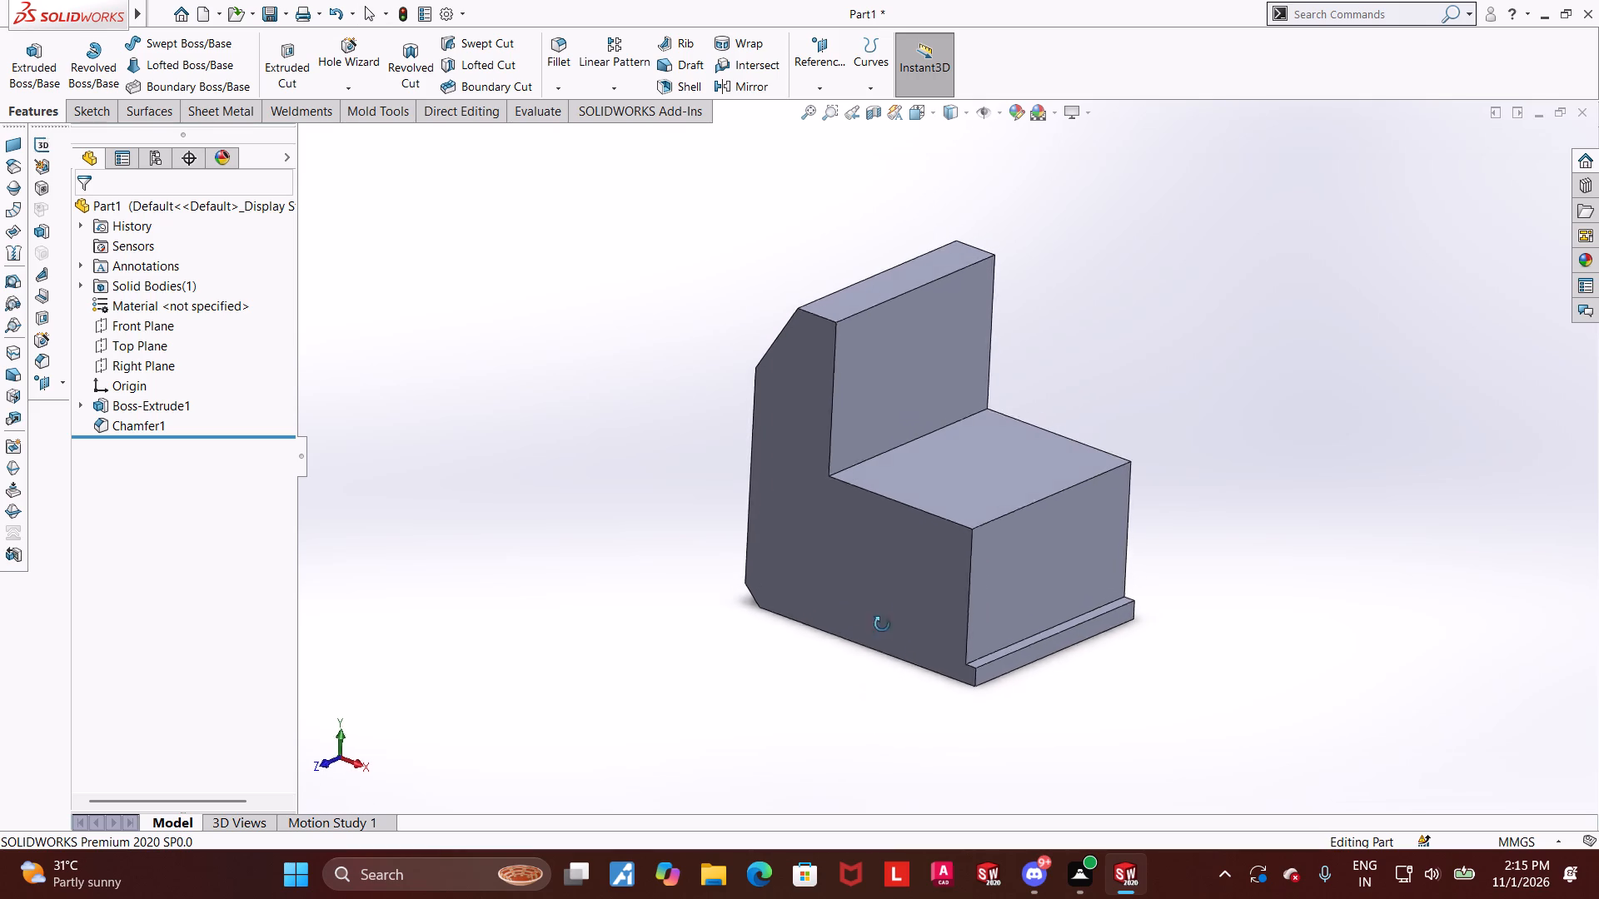
middle_click_drag(882, 624, 1050, 534)
left_click(136, 425)
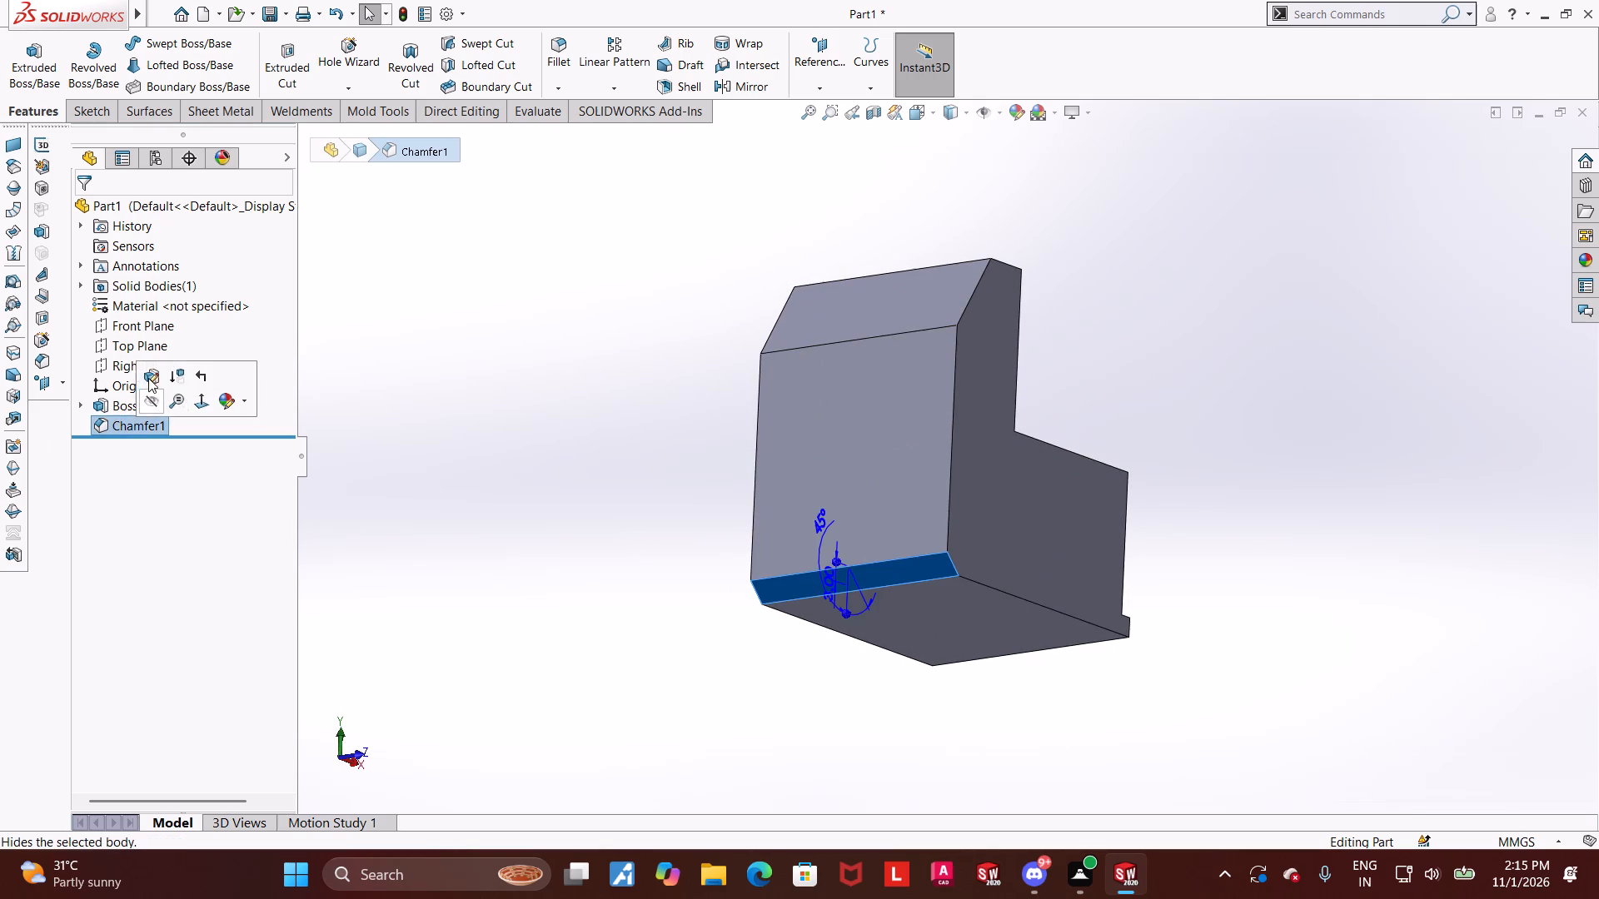
left_click(148, 378)
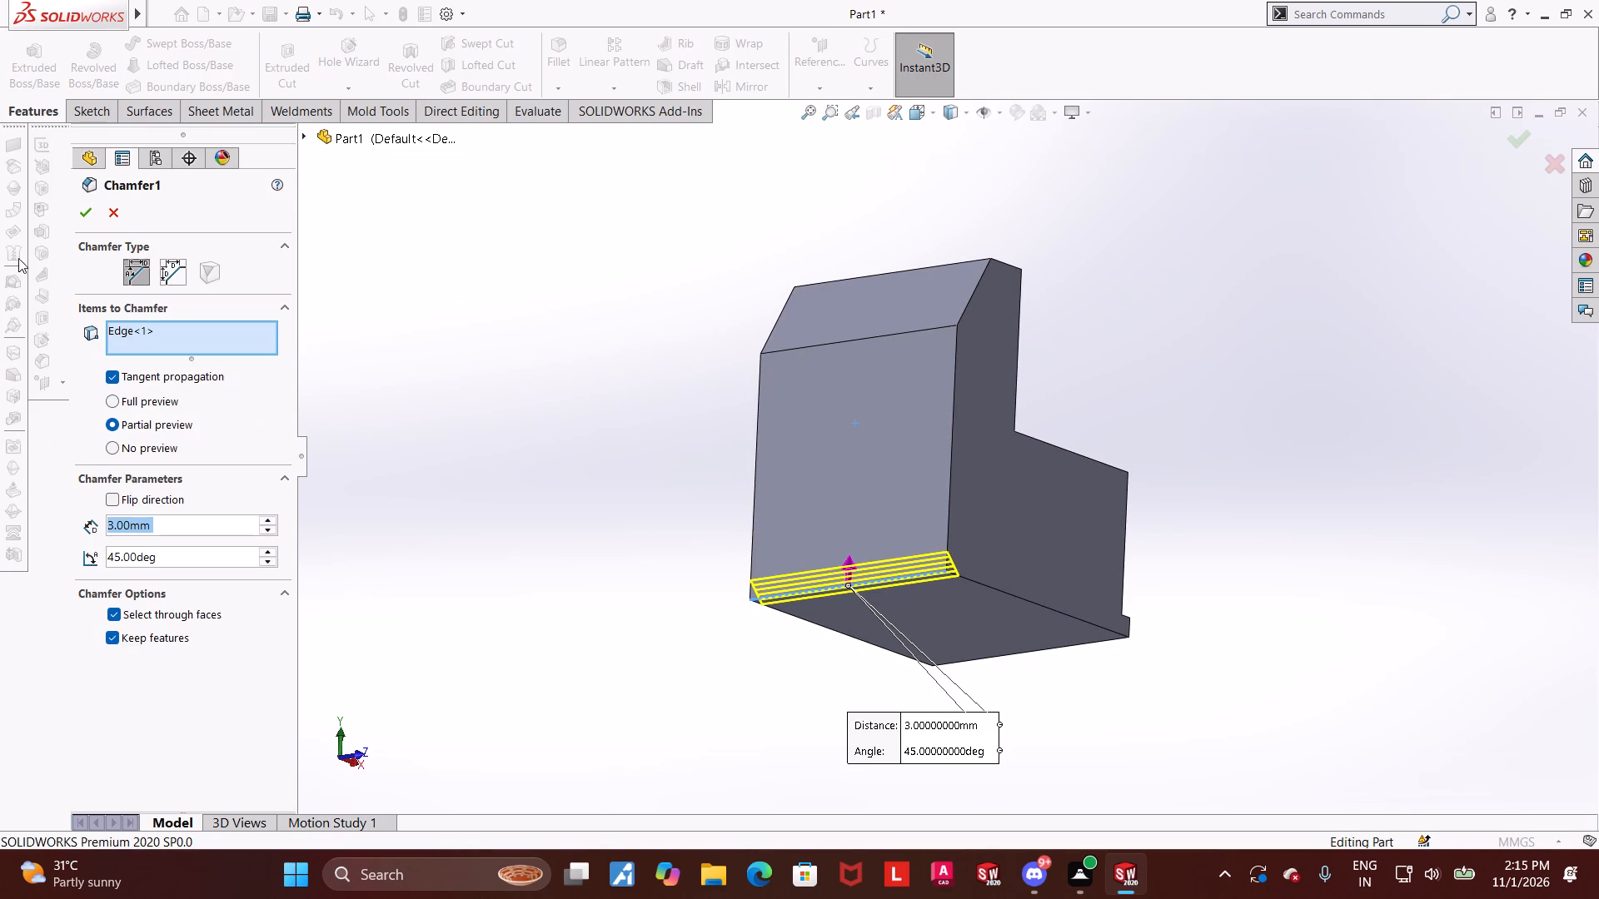
left_click(93, 206)
left_click(504, 491)
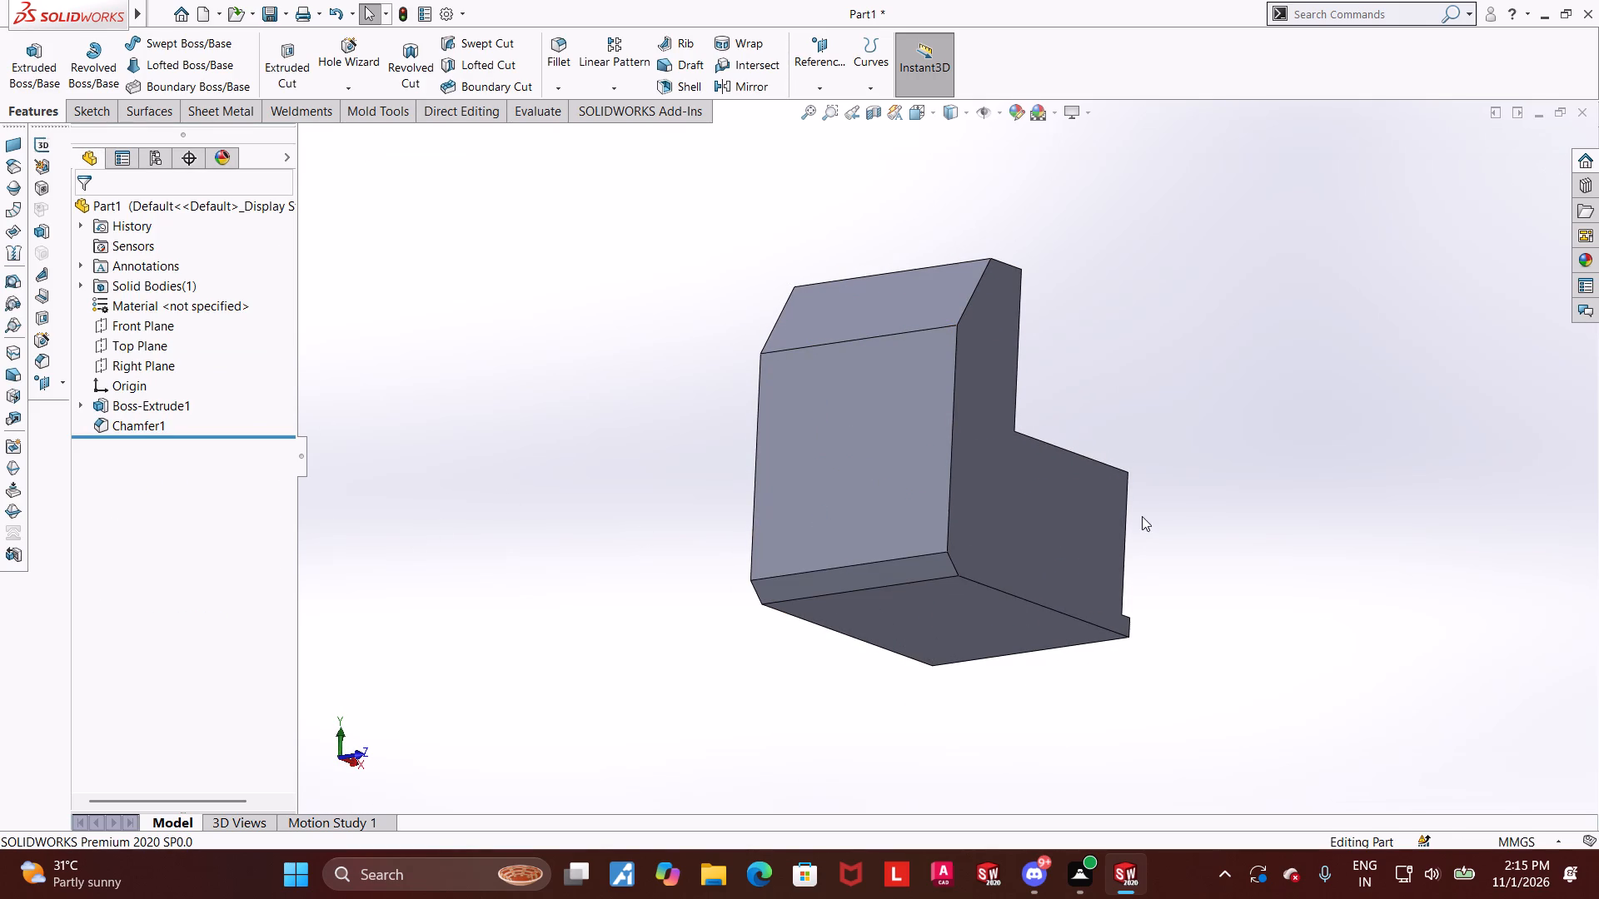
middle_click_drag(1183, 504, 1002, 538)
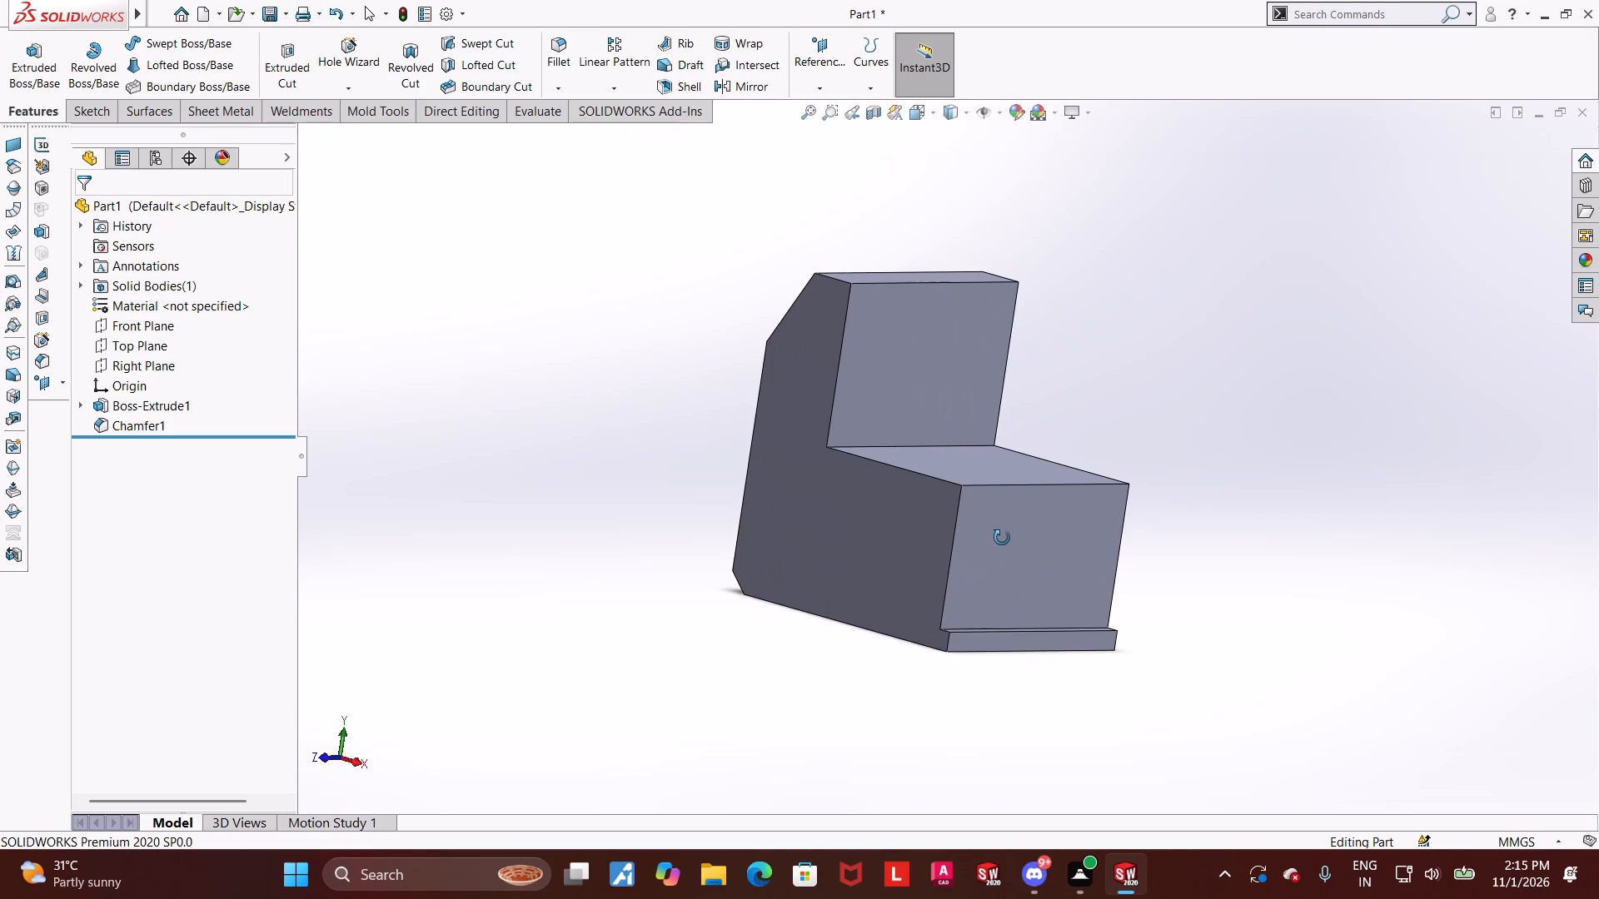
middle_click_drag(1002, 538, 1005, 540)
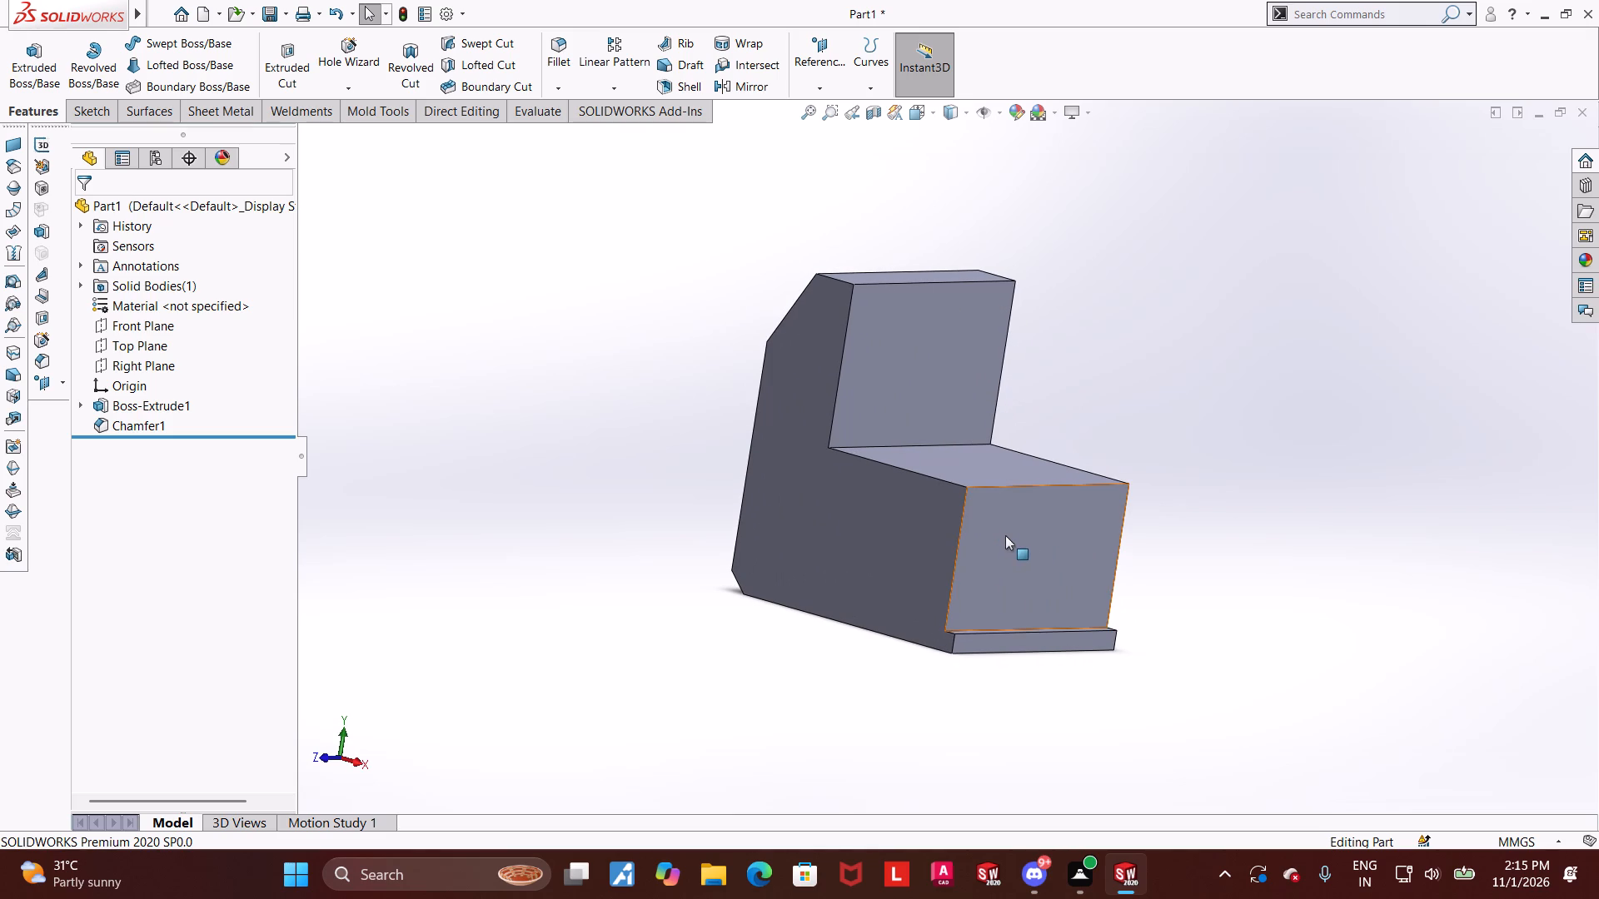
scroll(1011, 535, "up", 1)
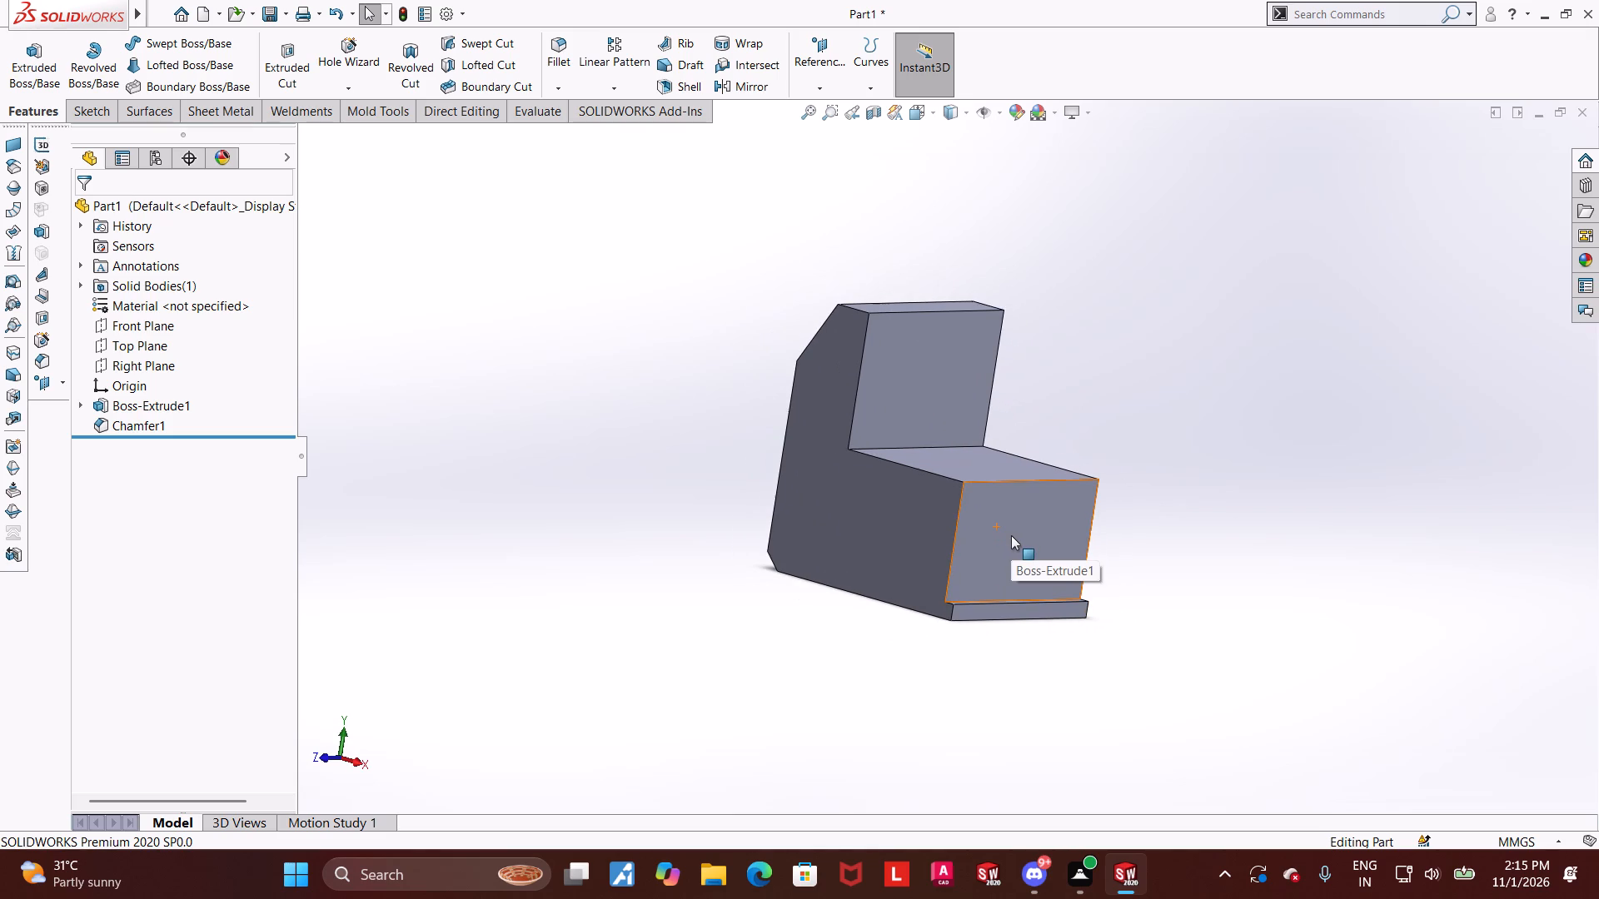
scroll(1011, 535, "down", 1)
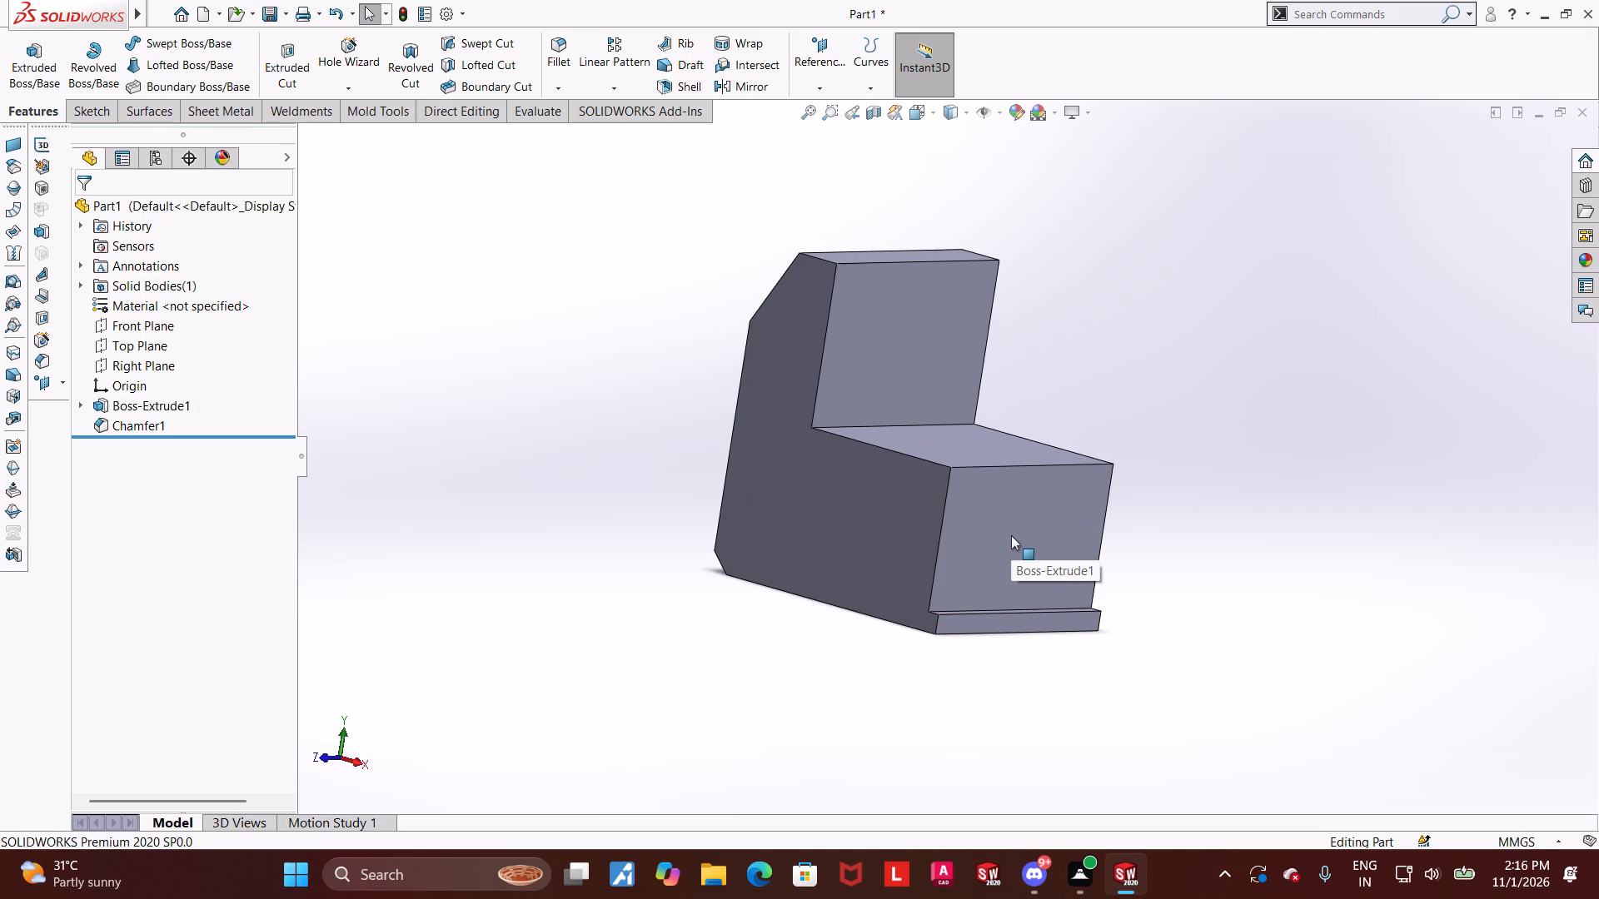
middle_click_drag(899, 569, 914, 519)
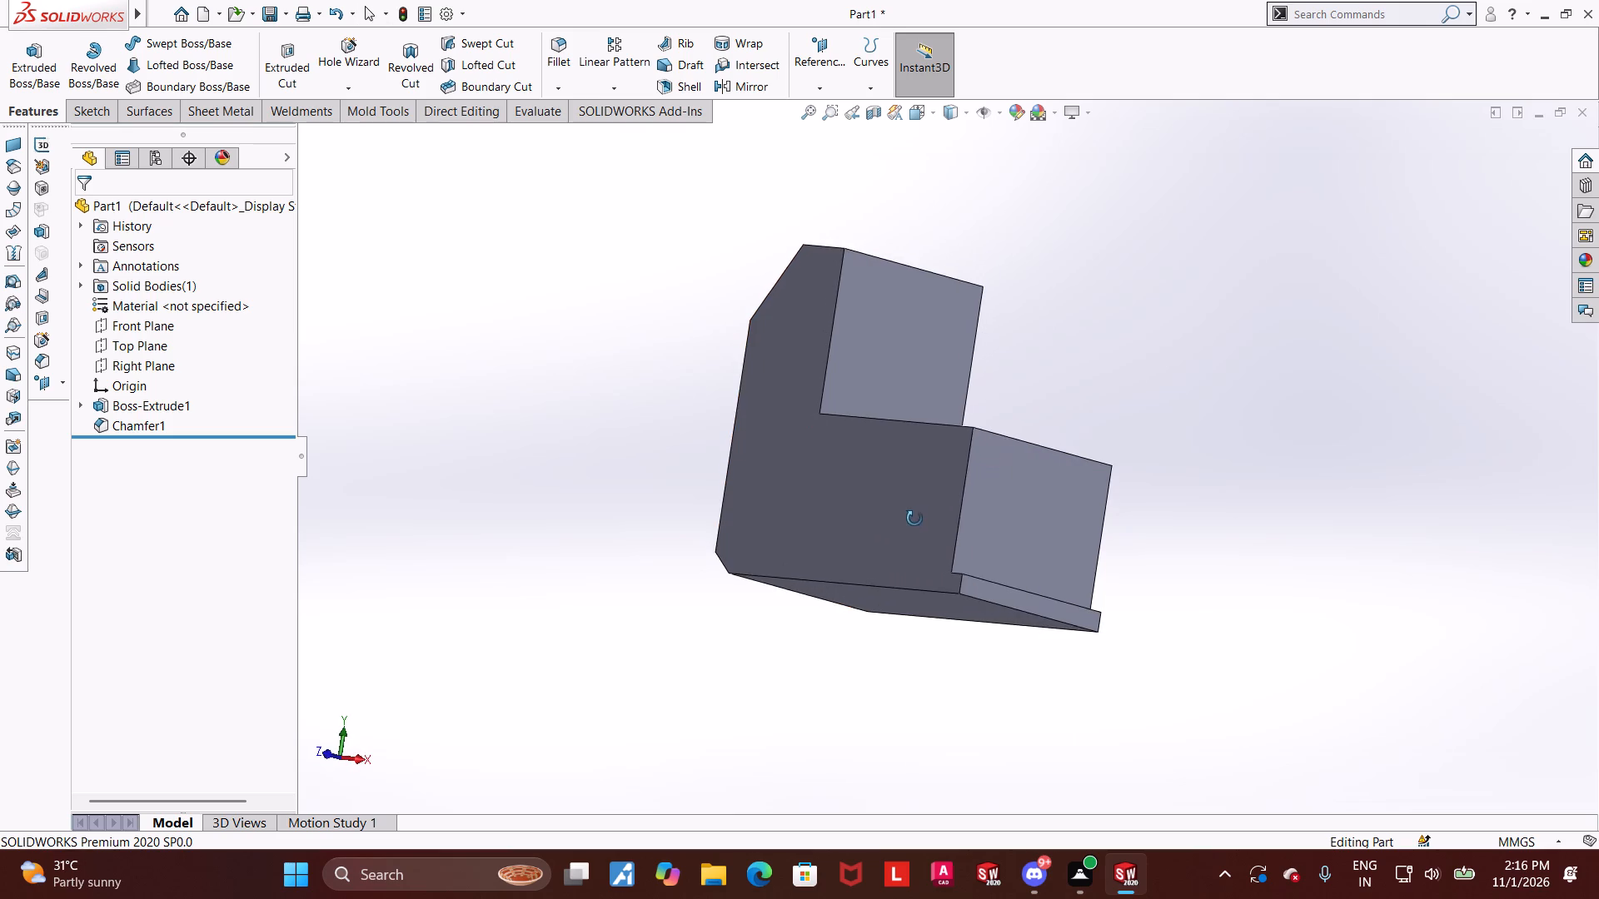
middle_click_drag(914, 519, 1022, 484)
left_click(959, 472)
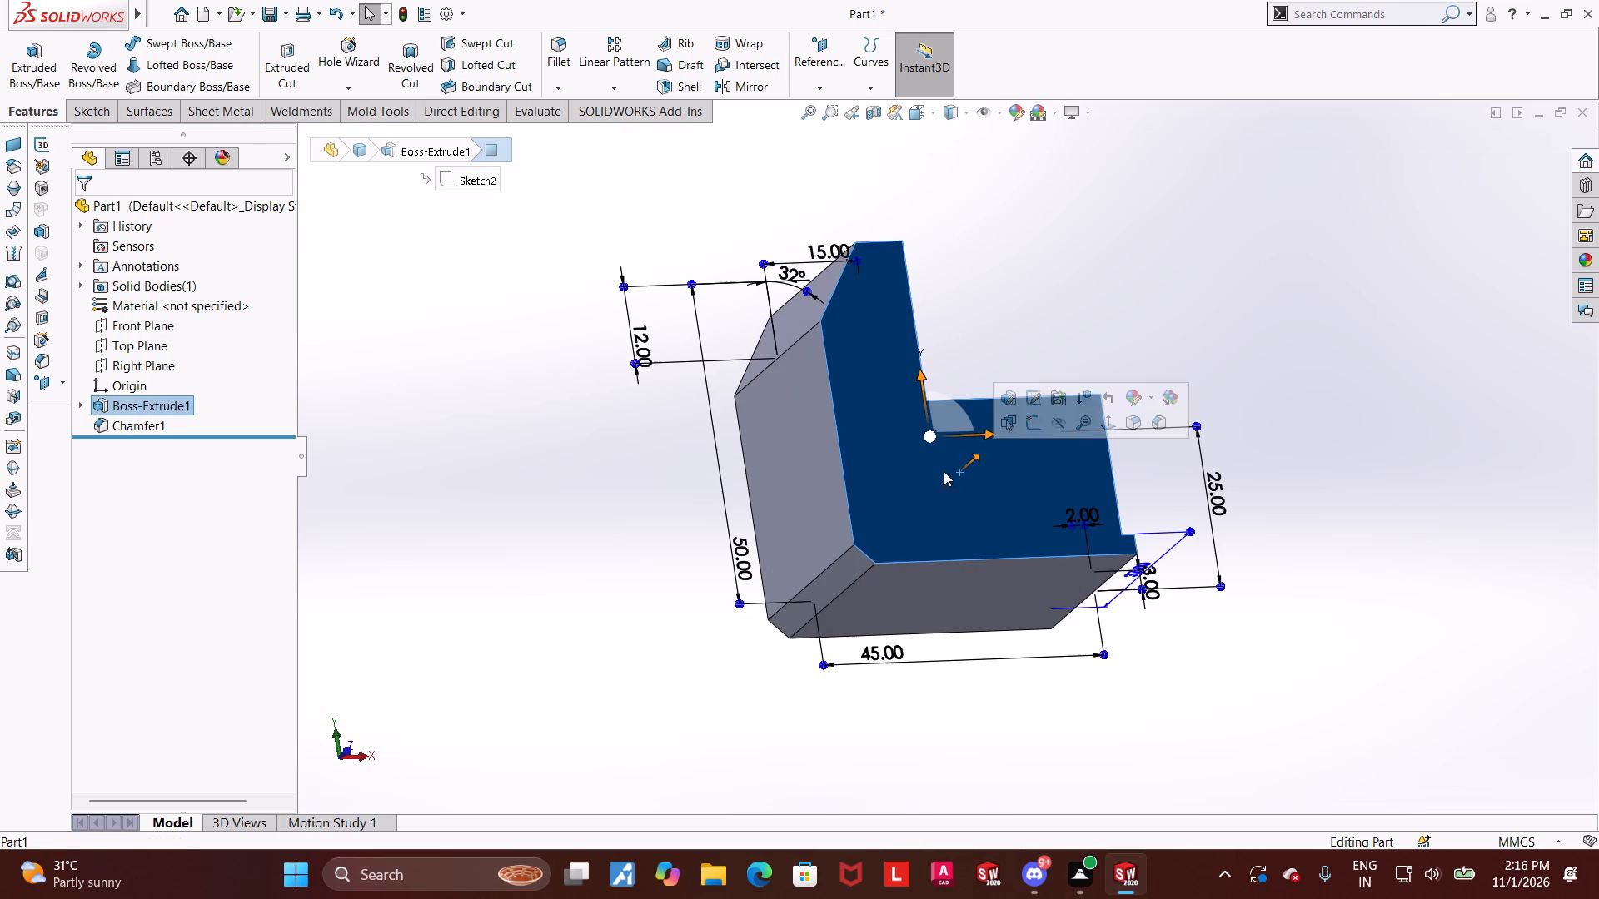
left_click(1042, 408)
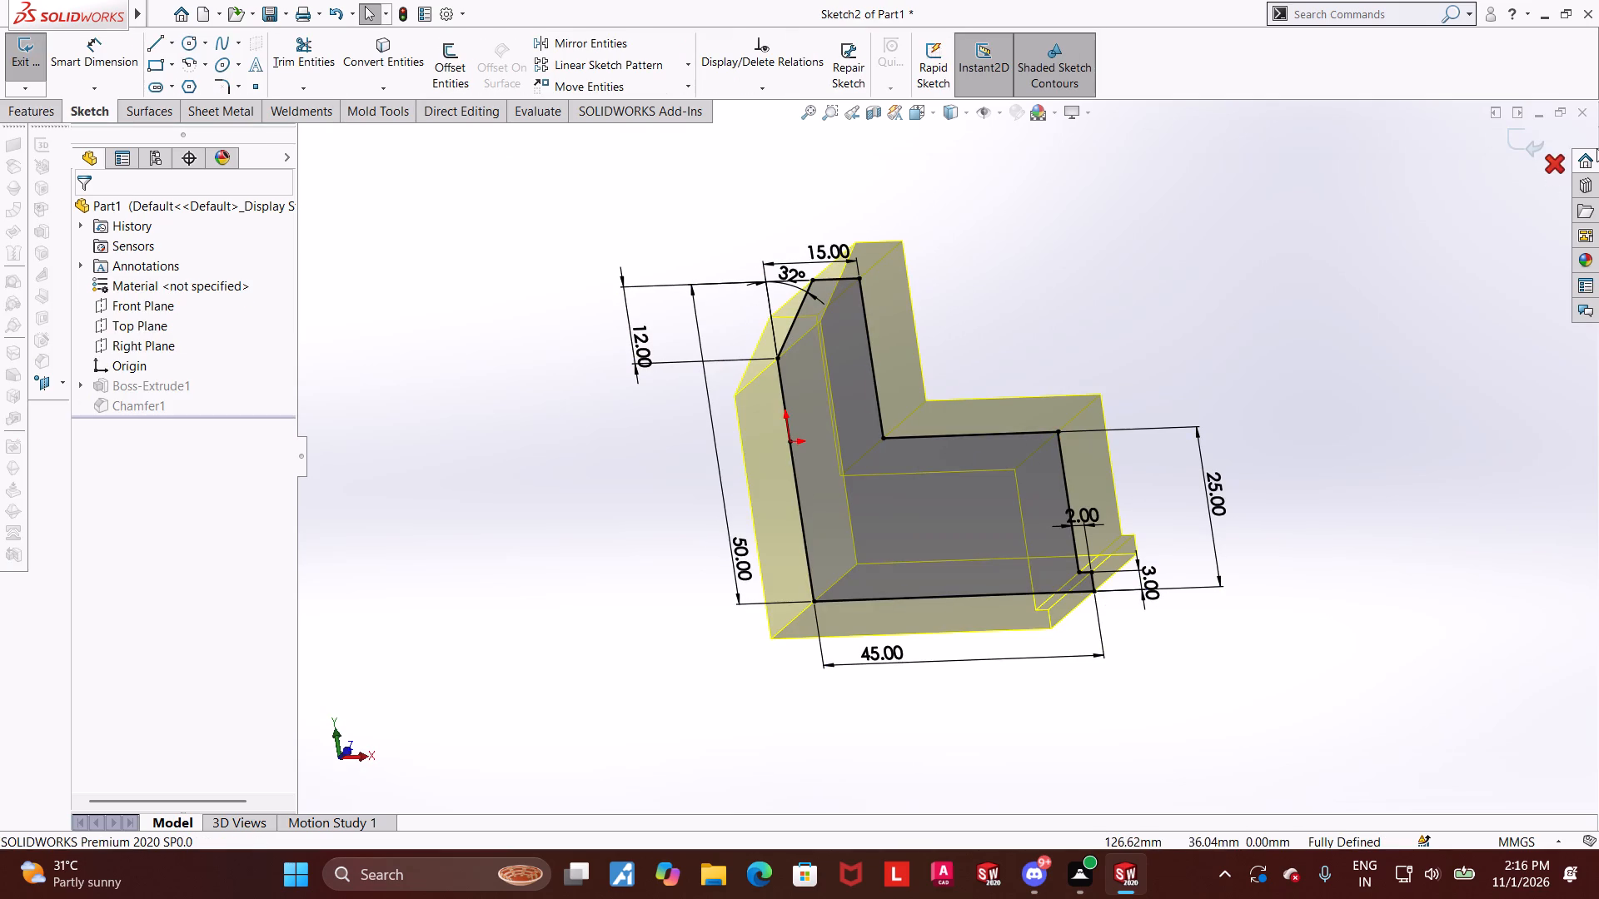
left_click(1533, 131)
Start a new sketch on the body's stepped side face and view it normal to the face.
left_click(959, 532)
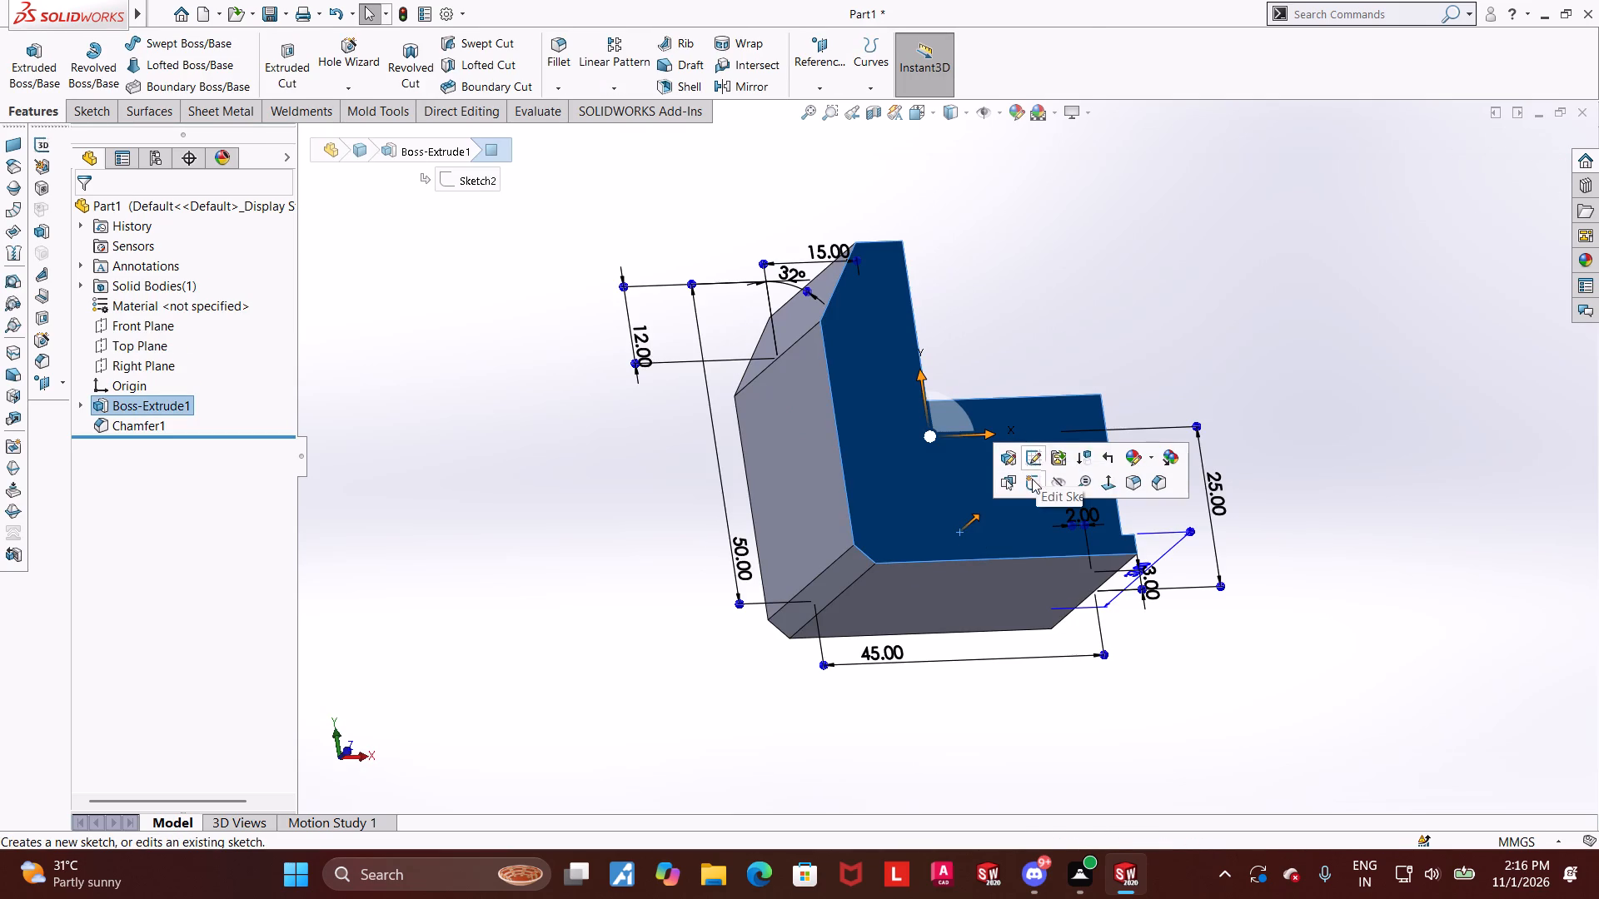
left_click(1032, 479)
left_click(109, 446)
left_click(142, 421)
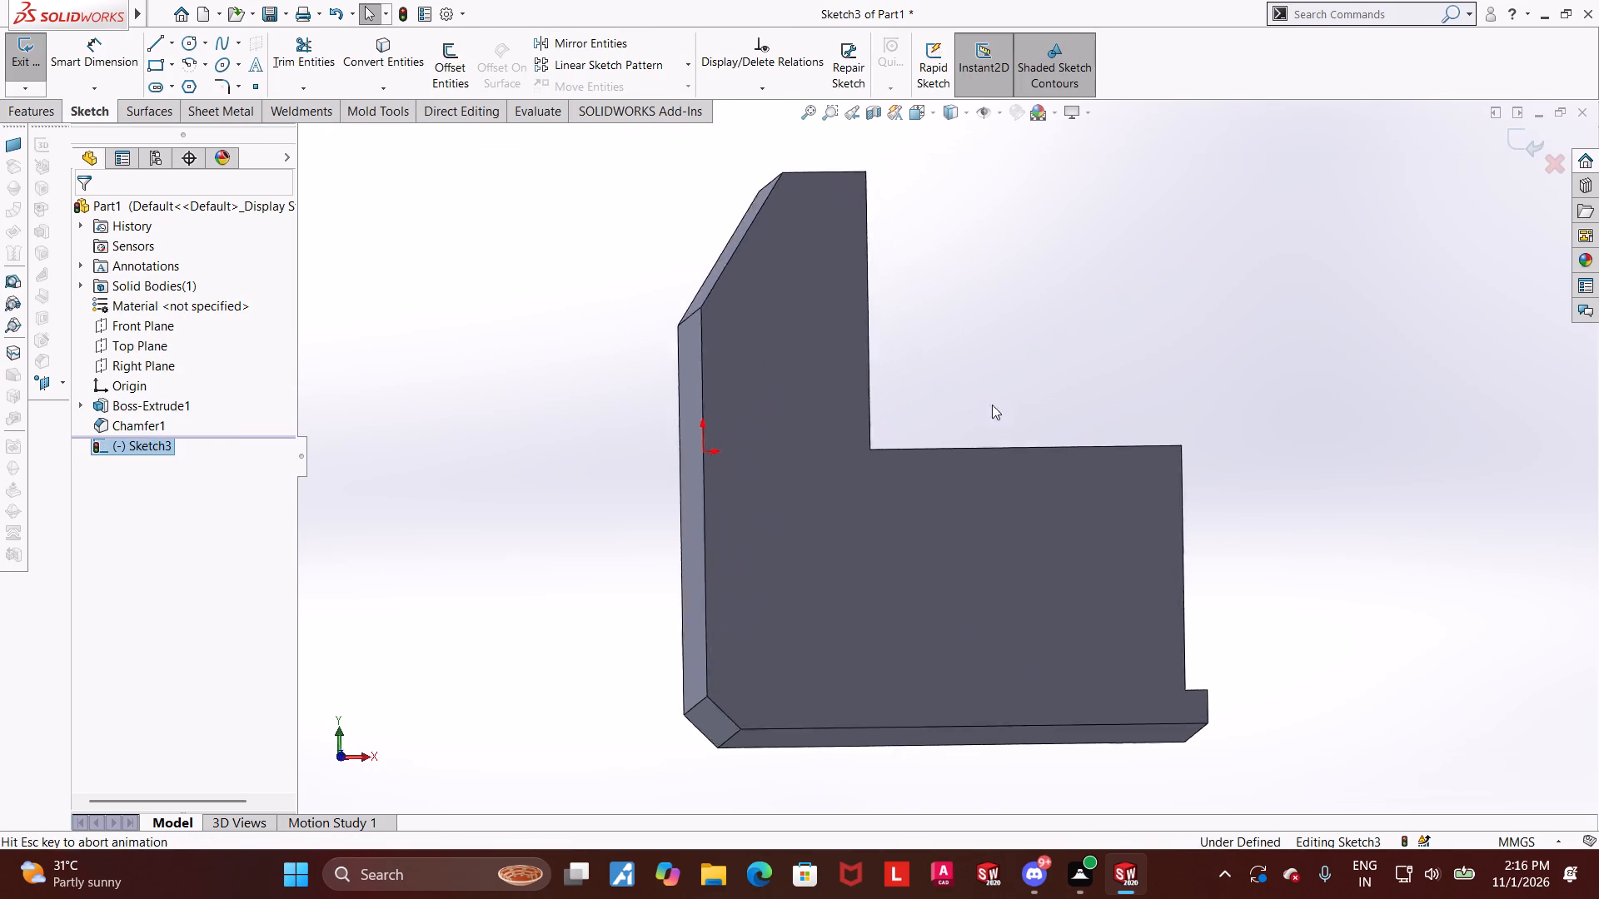
scroll(1095, 395, "up", 1)
scroll(1030, 530, "down", 2)
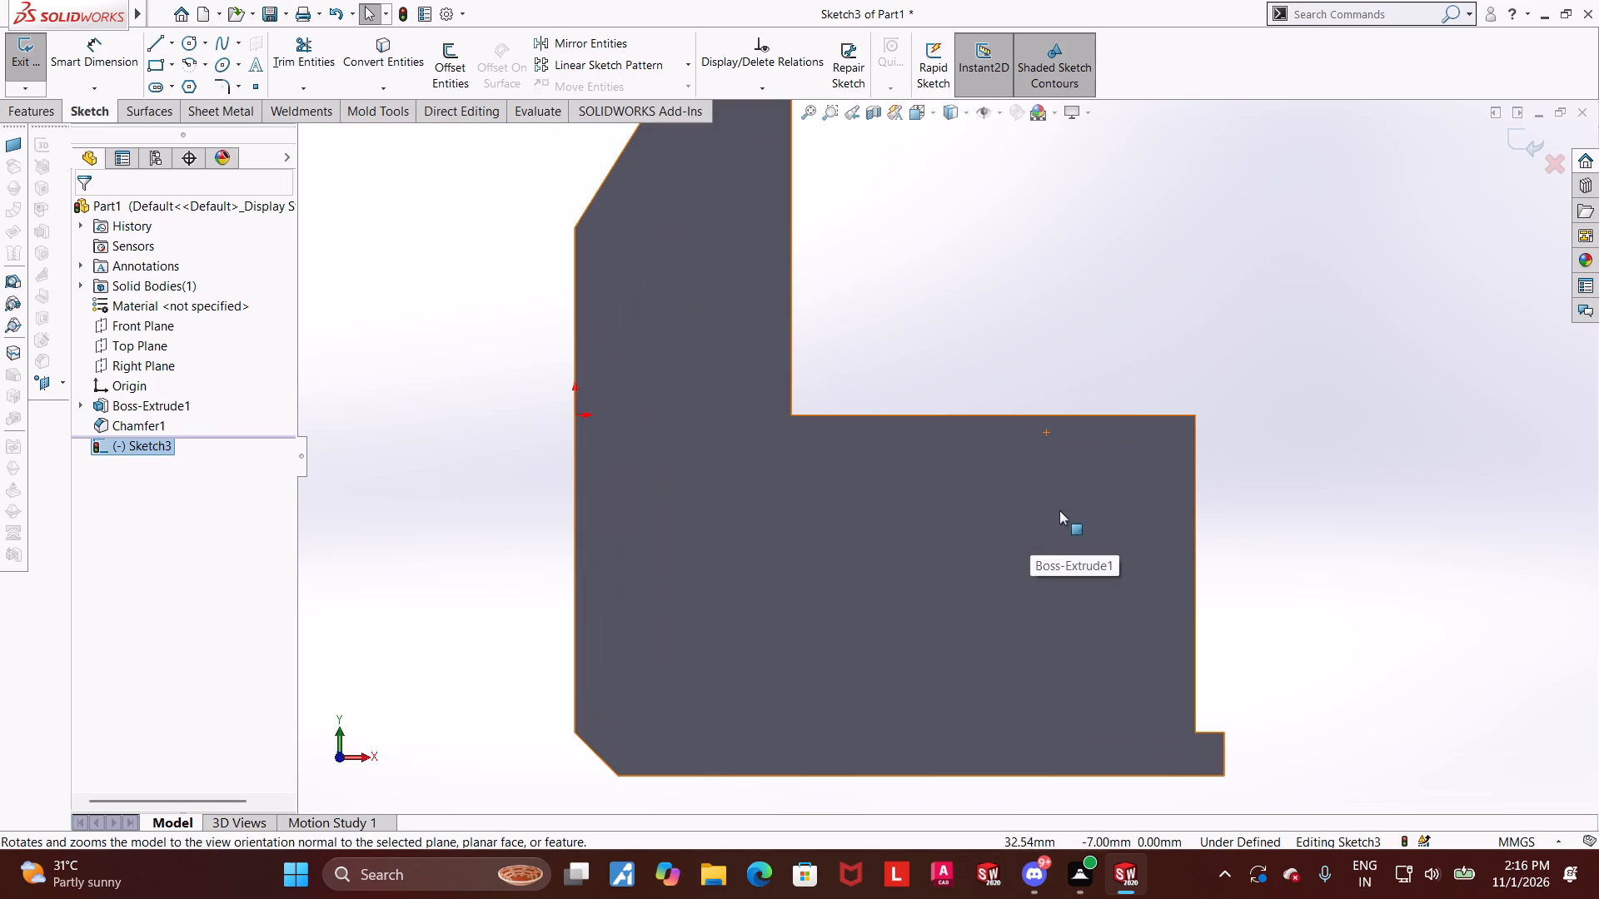
scroll(824, 307, "down", 2)
scroll(830, 344, "up", 4)
scroll(988, 314, "down", 1)
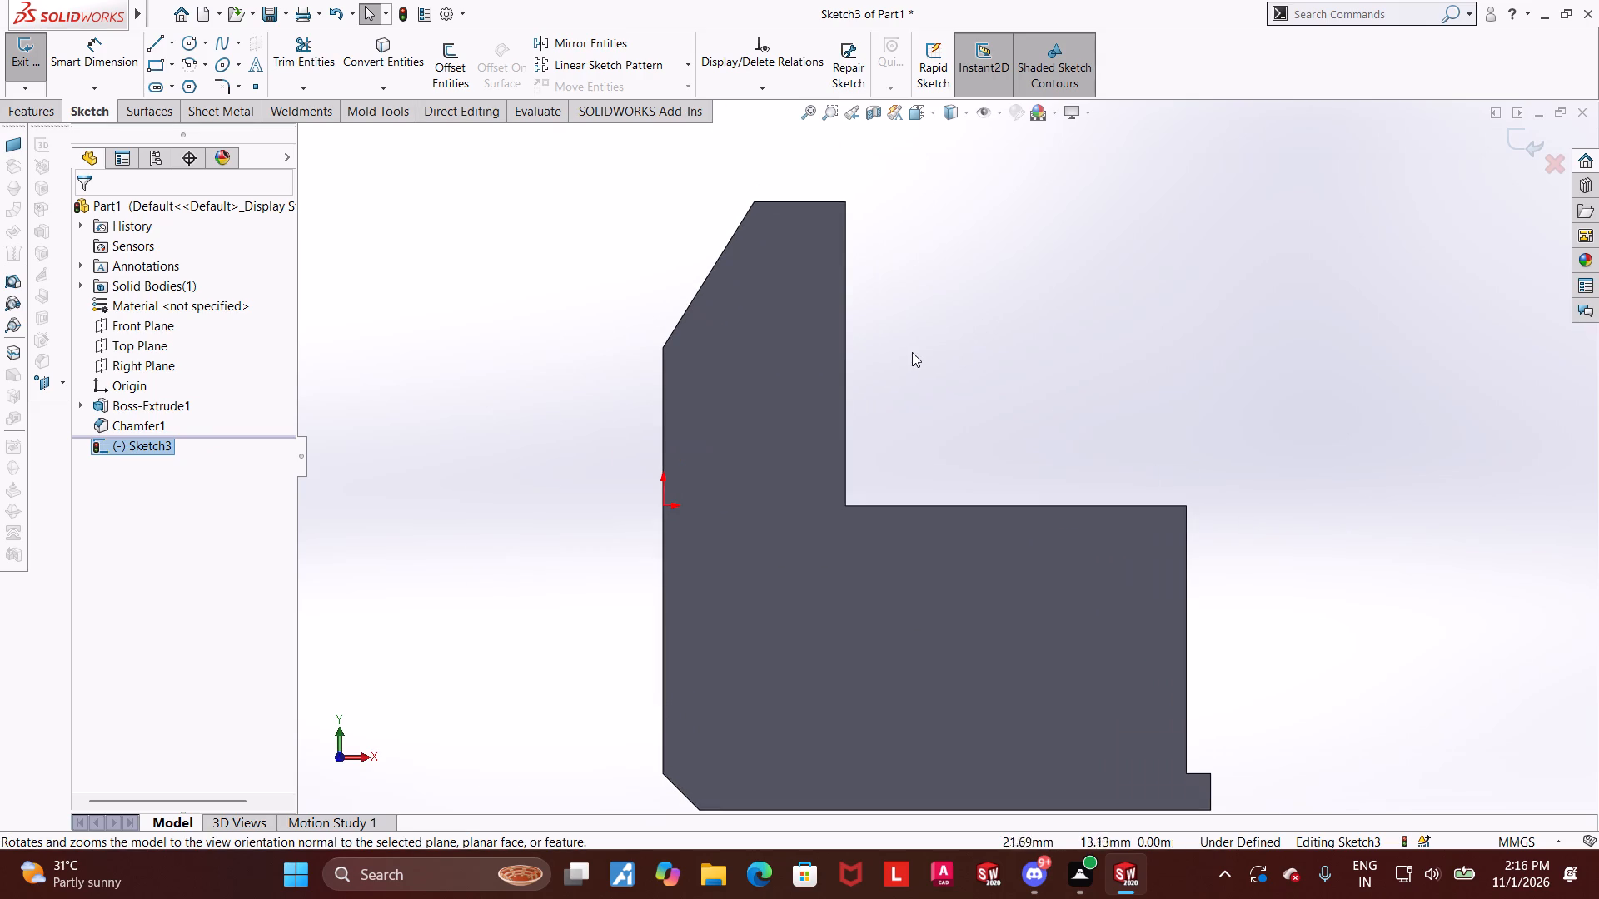
scroll(1024, 370, "down", 1)
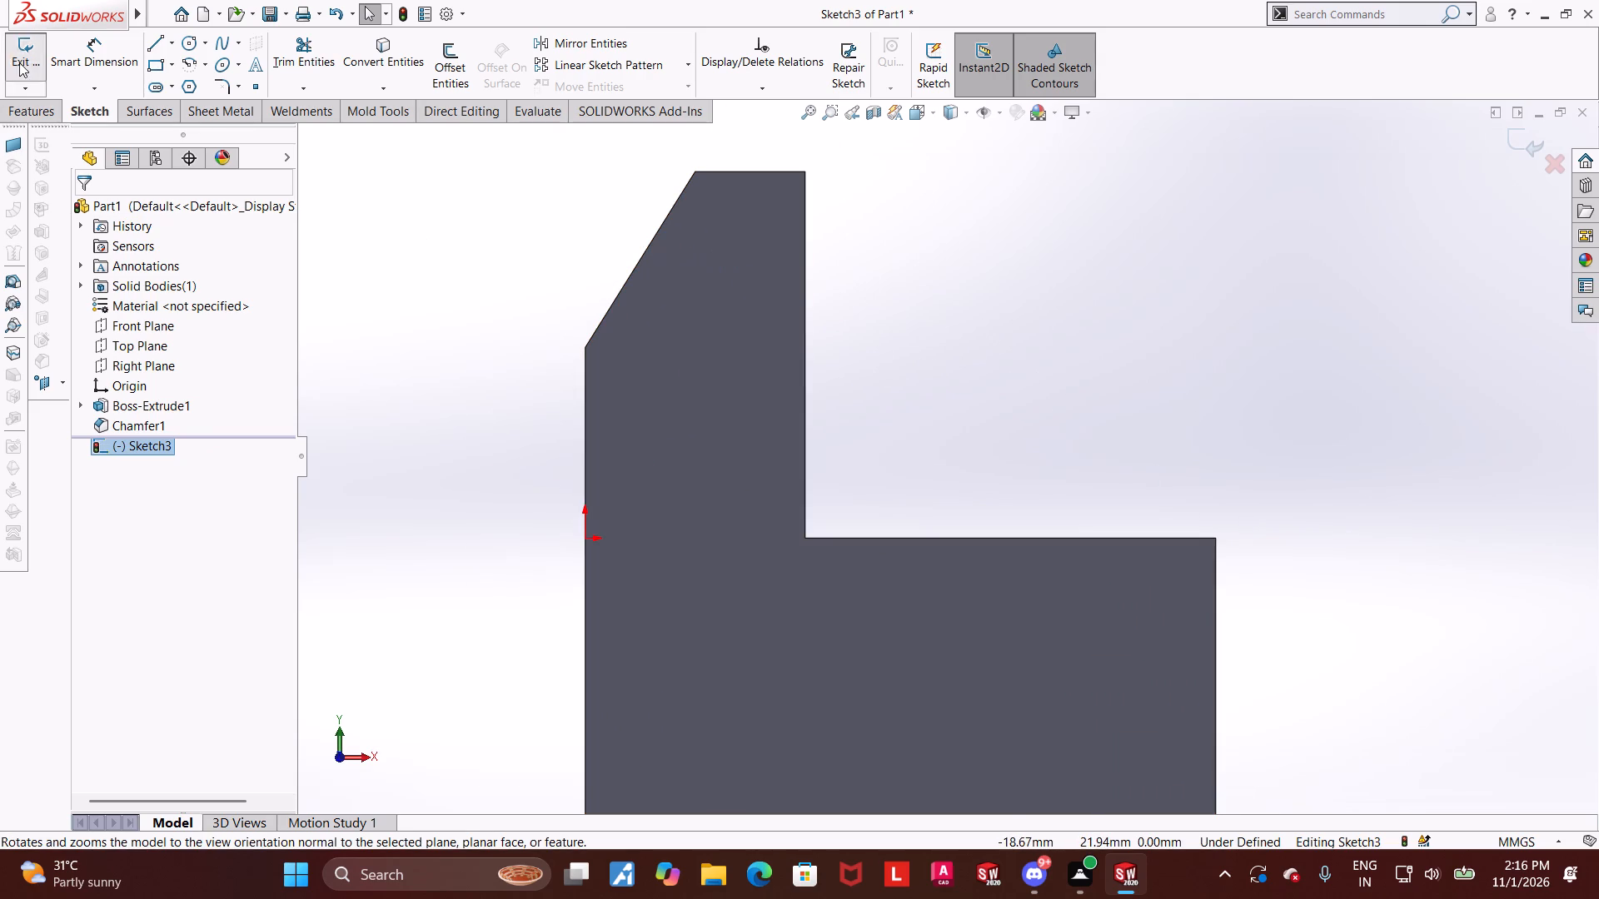
Sketch a short diagonal line from the inner step corner down into the body, away from the step opening.
left_click(166, 47)
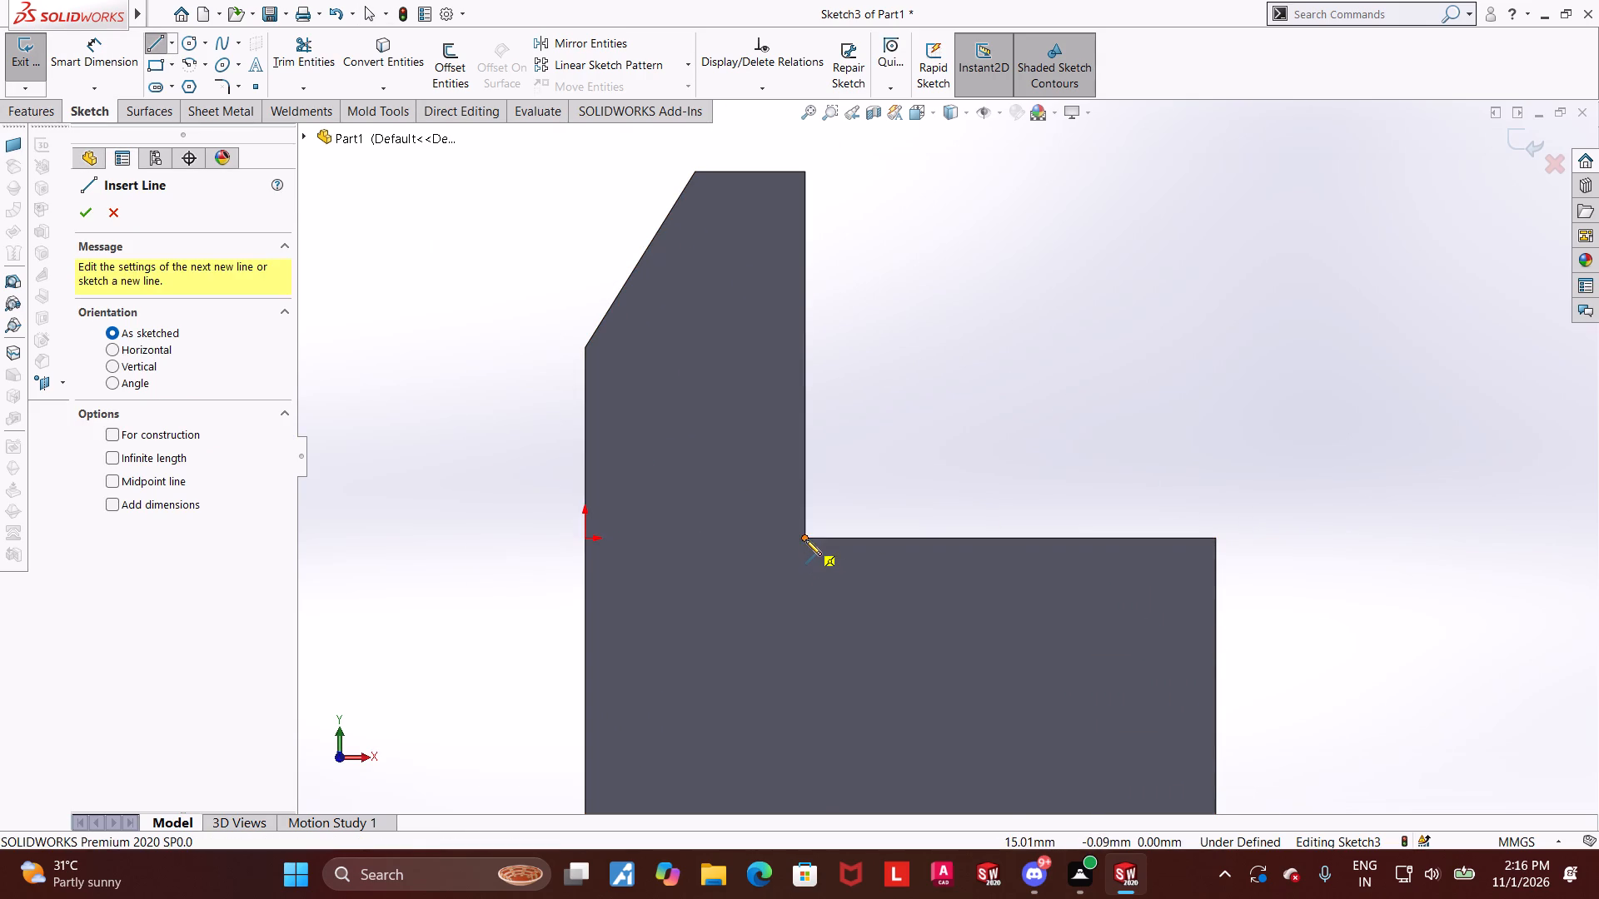
left_click(805, 539)
left_click(759, 584)
key("Escape")
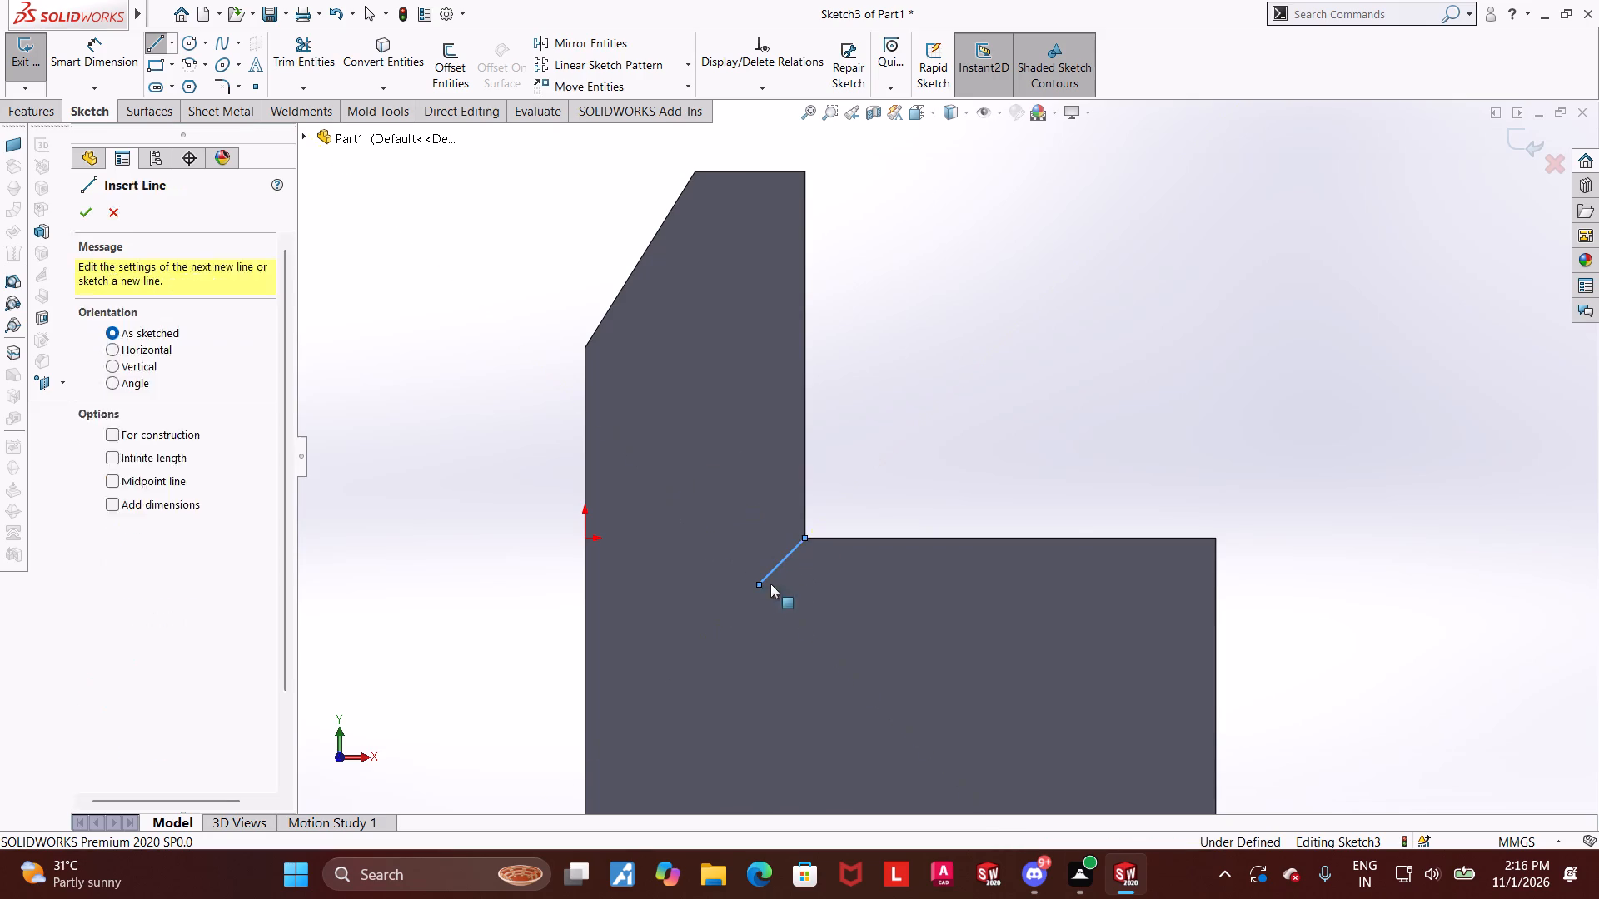
Draw a short construction centerline from the inner step corner diagonally outward into the open step area.
left_click(165, 44)
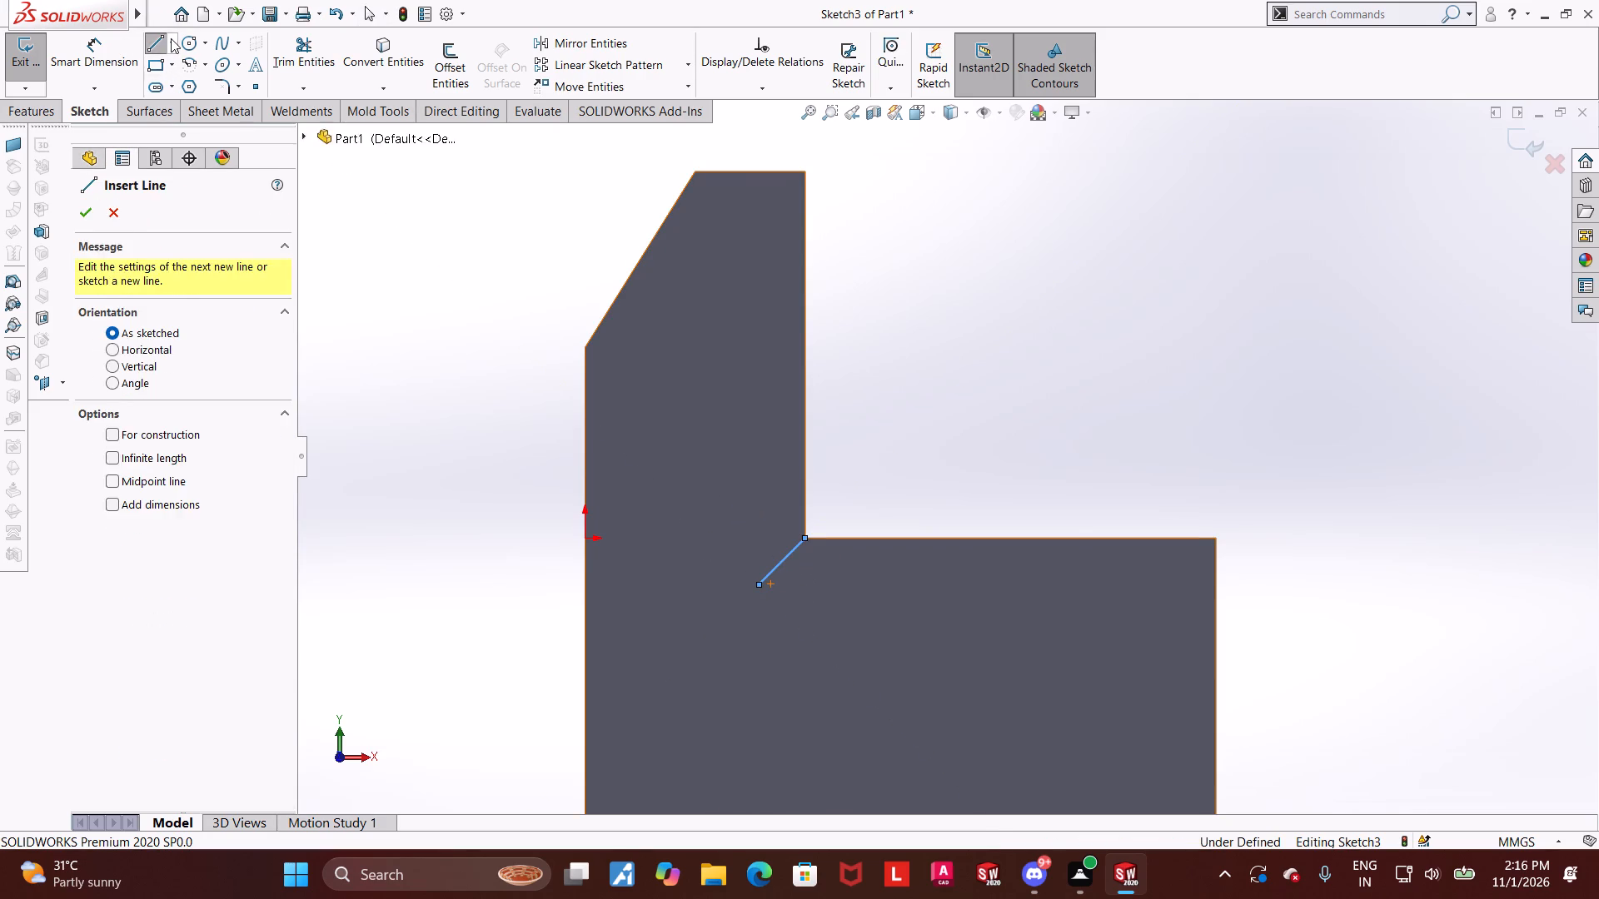
key("Escape")
left_click(173, 47)
left_click(178, 82)
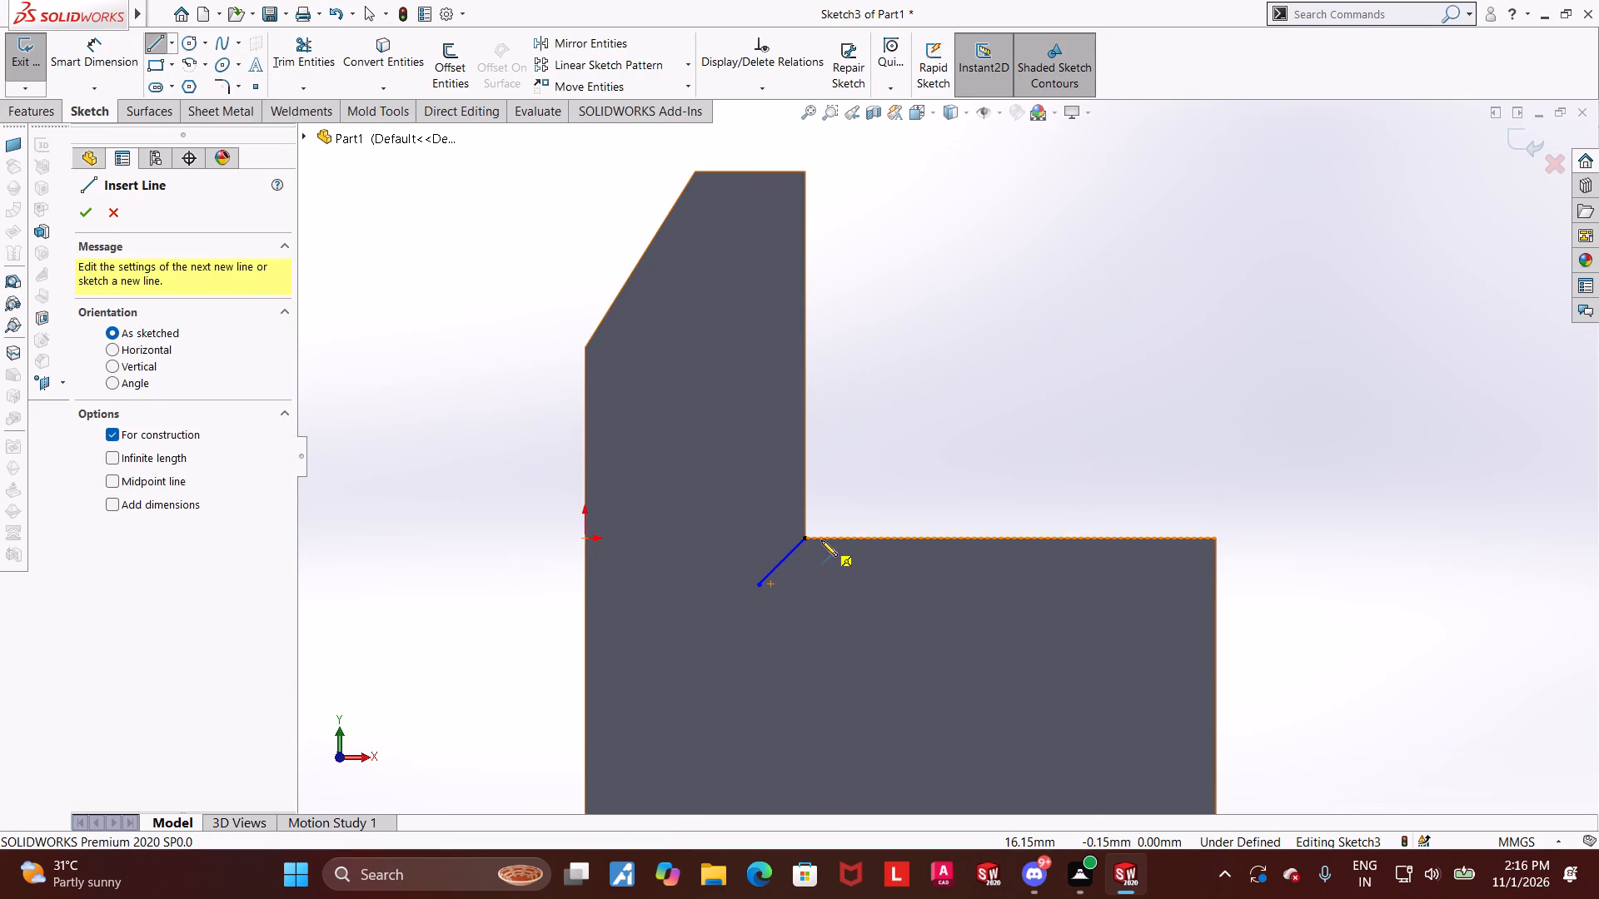
left_click(808, 537)
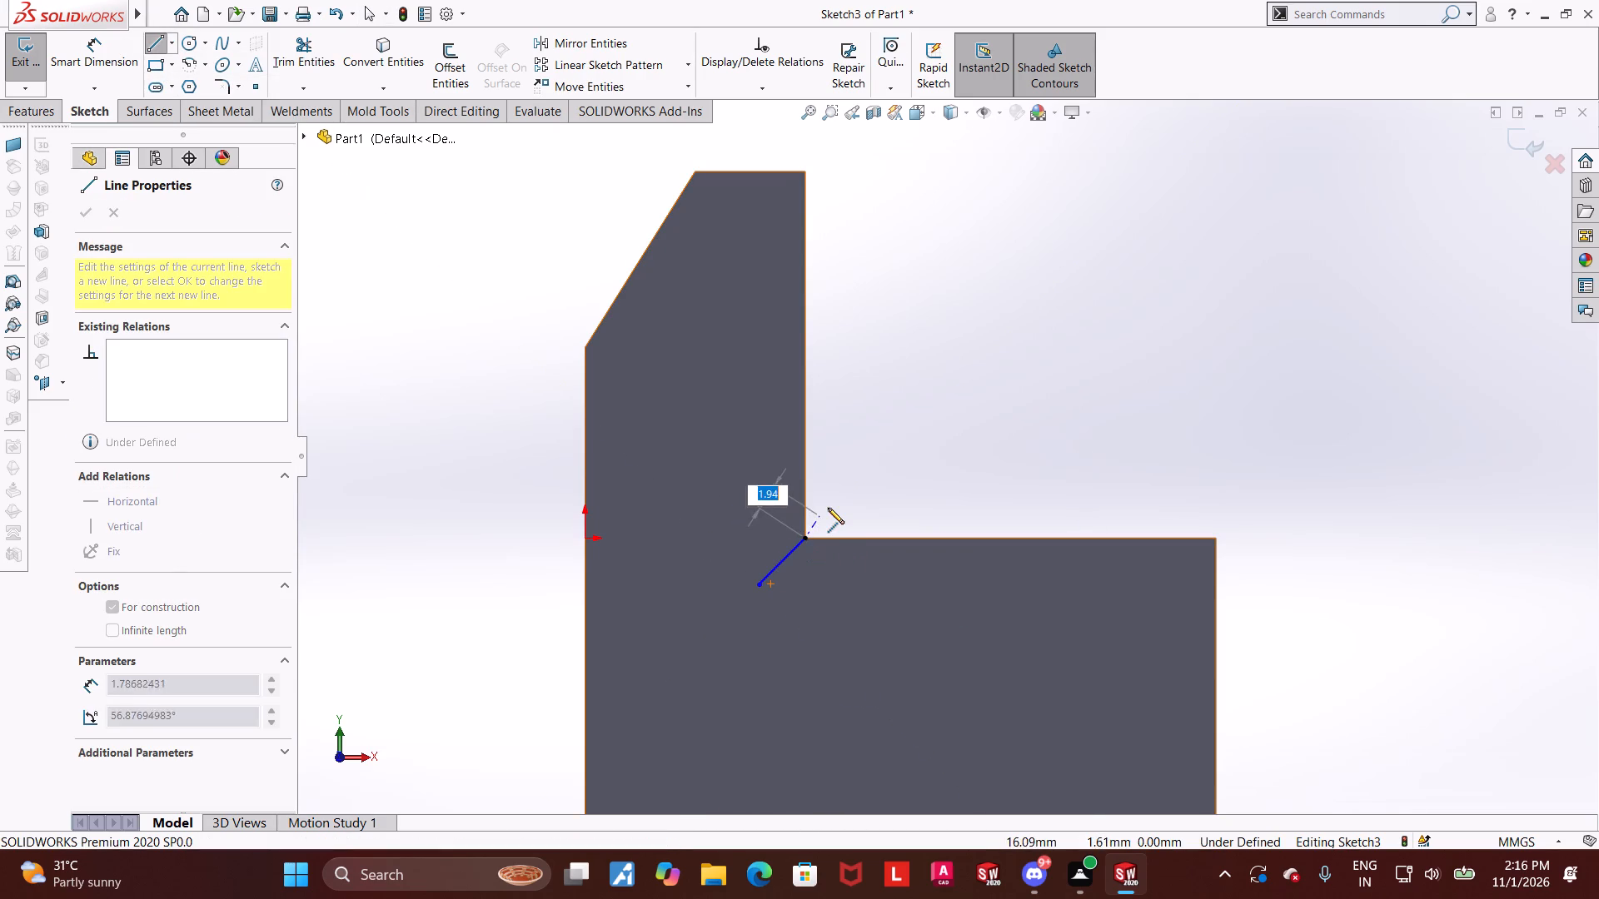
left_click(839, 502)
key("Escape")
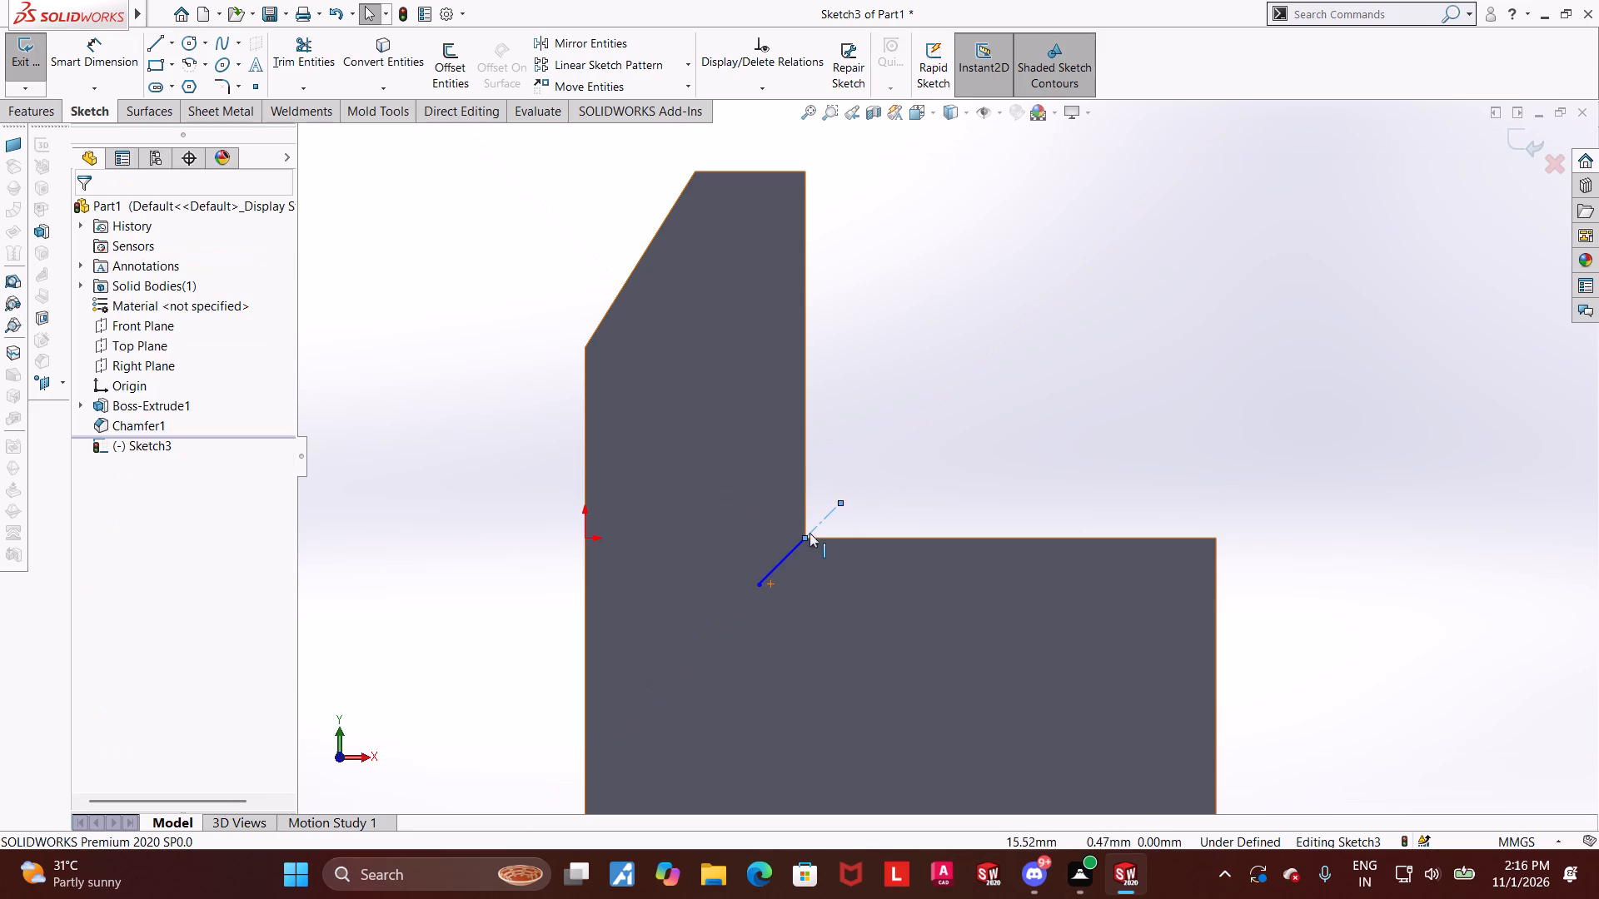
Make the solid diagonal line and the construction centerline at the inner step corner collinear.
left_click(794, 545, "ctrl")
left_click(822, 521, "ctrl")
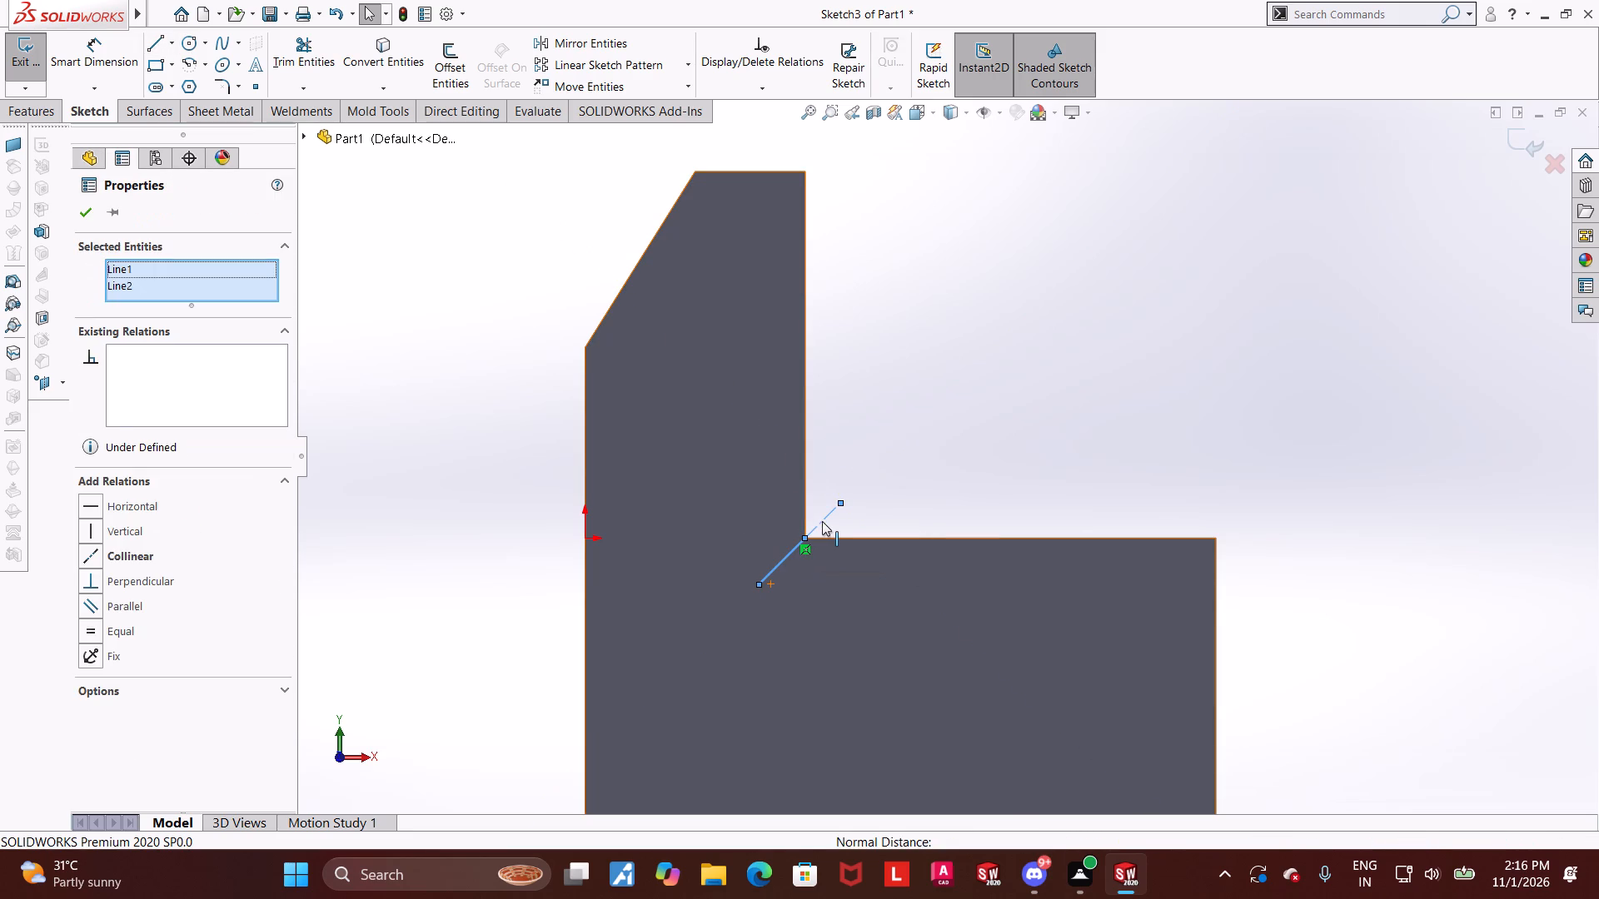
left_click(965, 454)
left_click(823, 524)
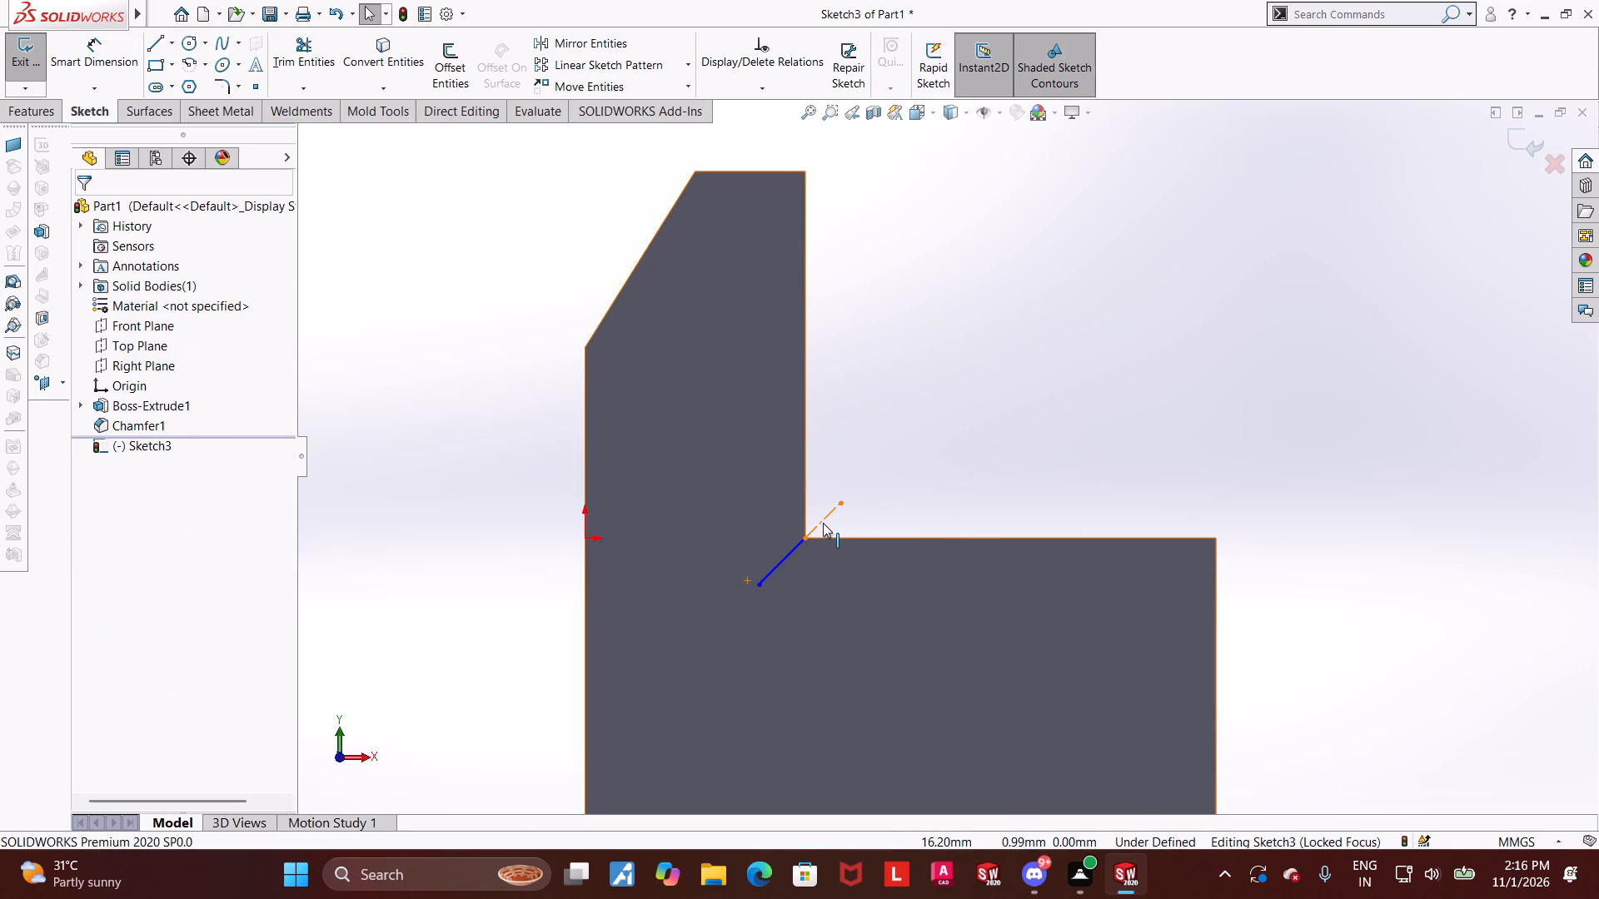
left_click(784, 559, "ctrl")
left_click(91, 558)
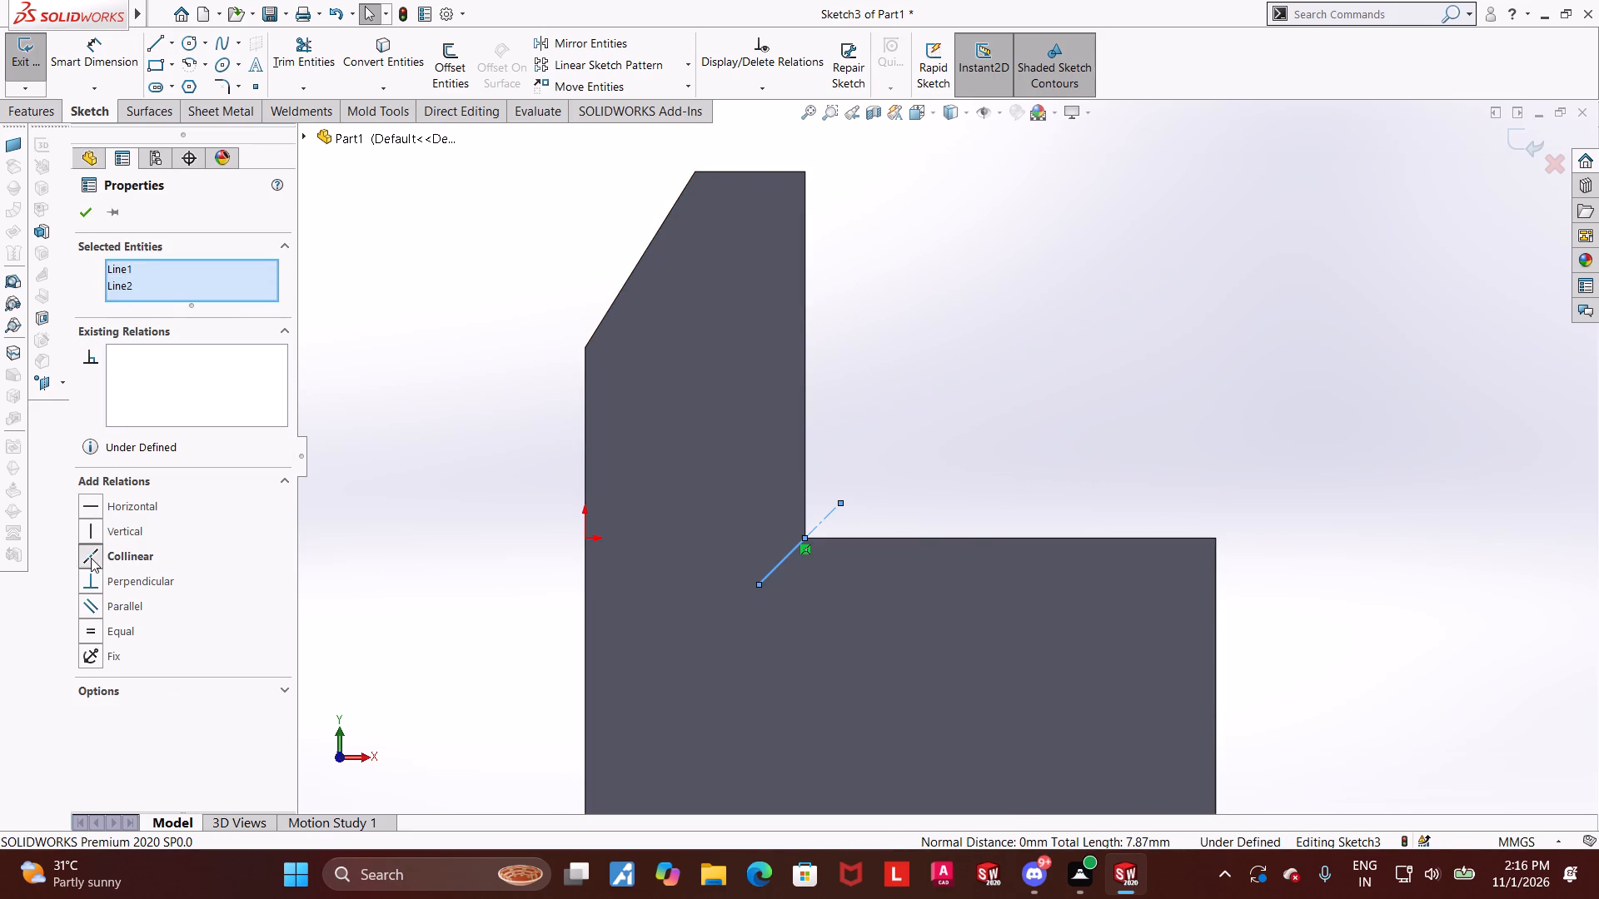
left_click(889, 402)
Dimension the angle between the vertical step edge and the construction centerline at 45 degrees.
left_click(86, 61)
scroll(1095, 556, "down", 1)
left_click(740, 445)
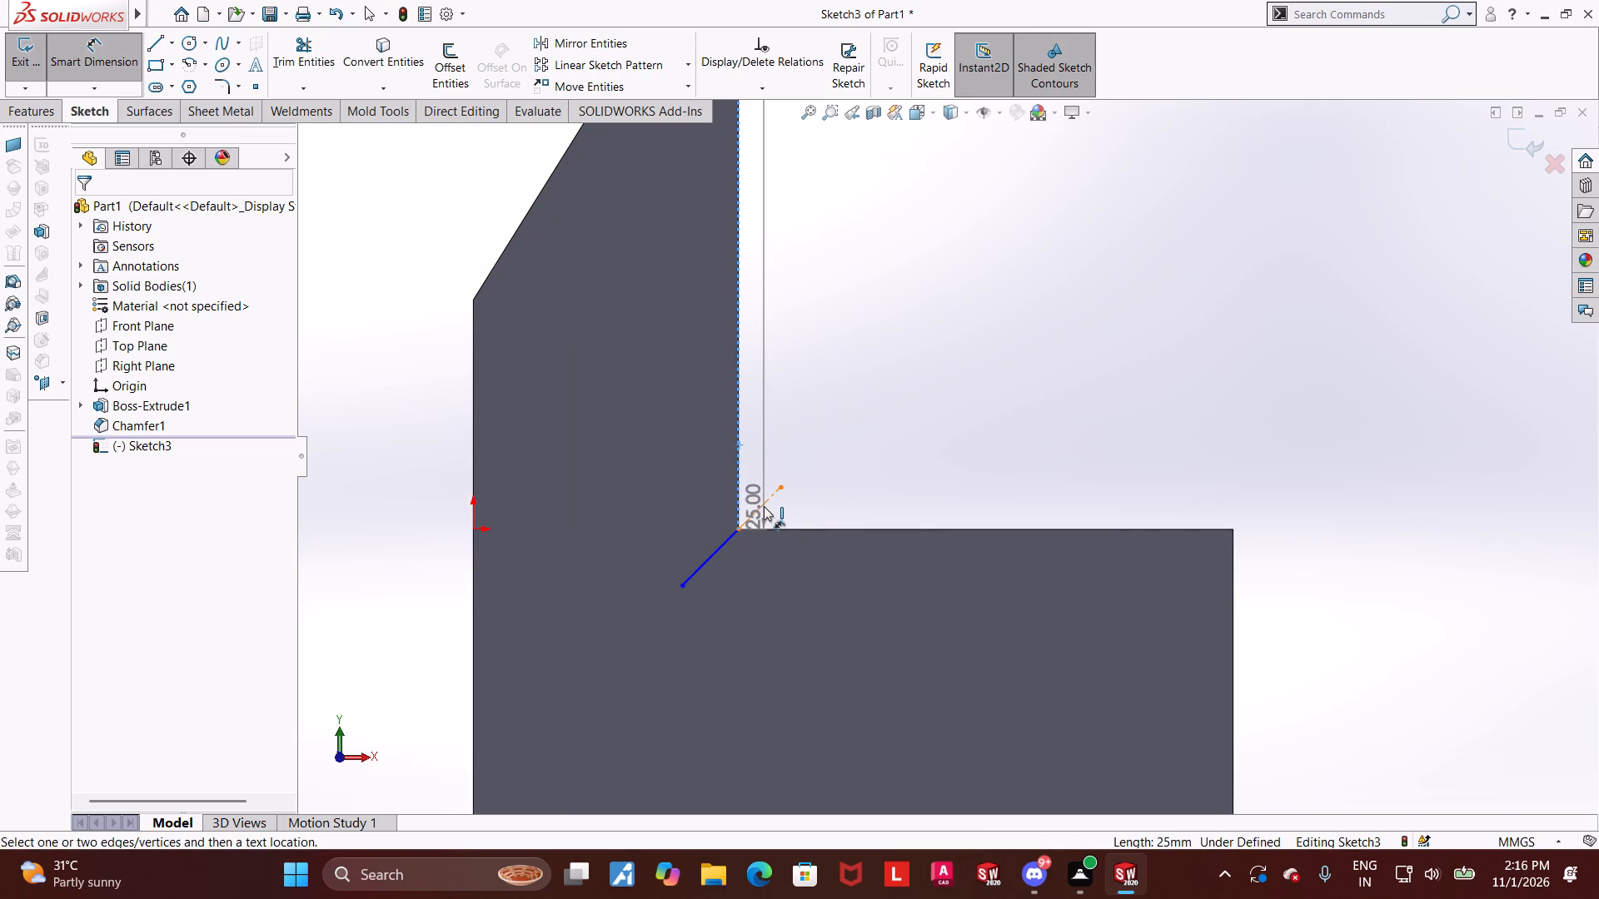
left_click(764, 504)
left_click(820, 358)
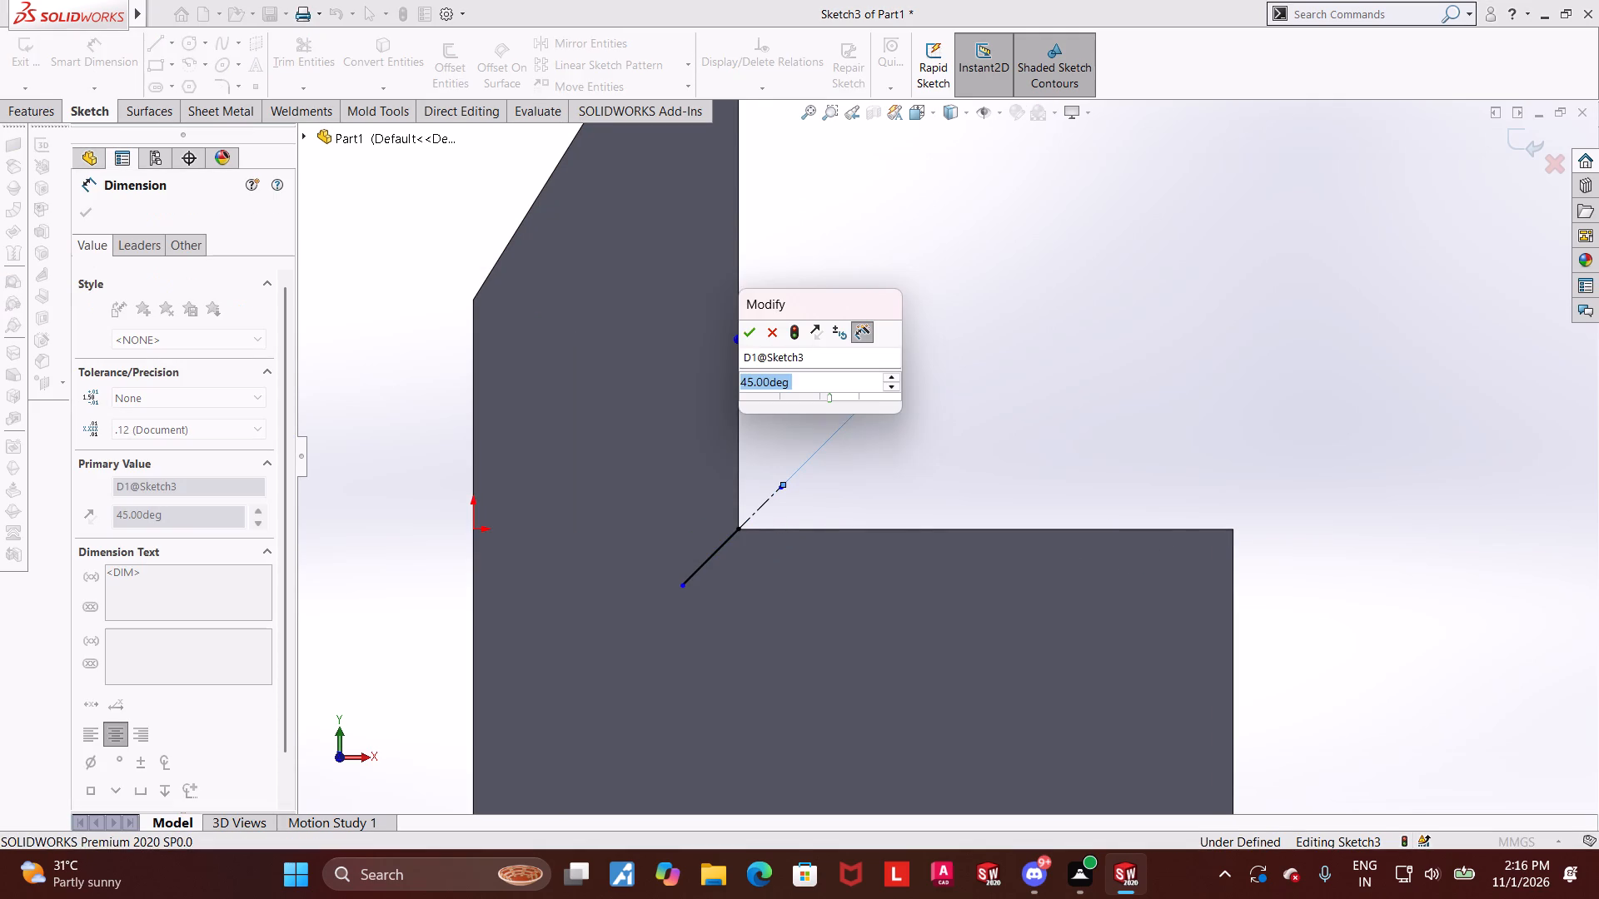
left_click(735, 336)
left_click(747, 335)
key("Escape")
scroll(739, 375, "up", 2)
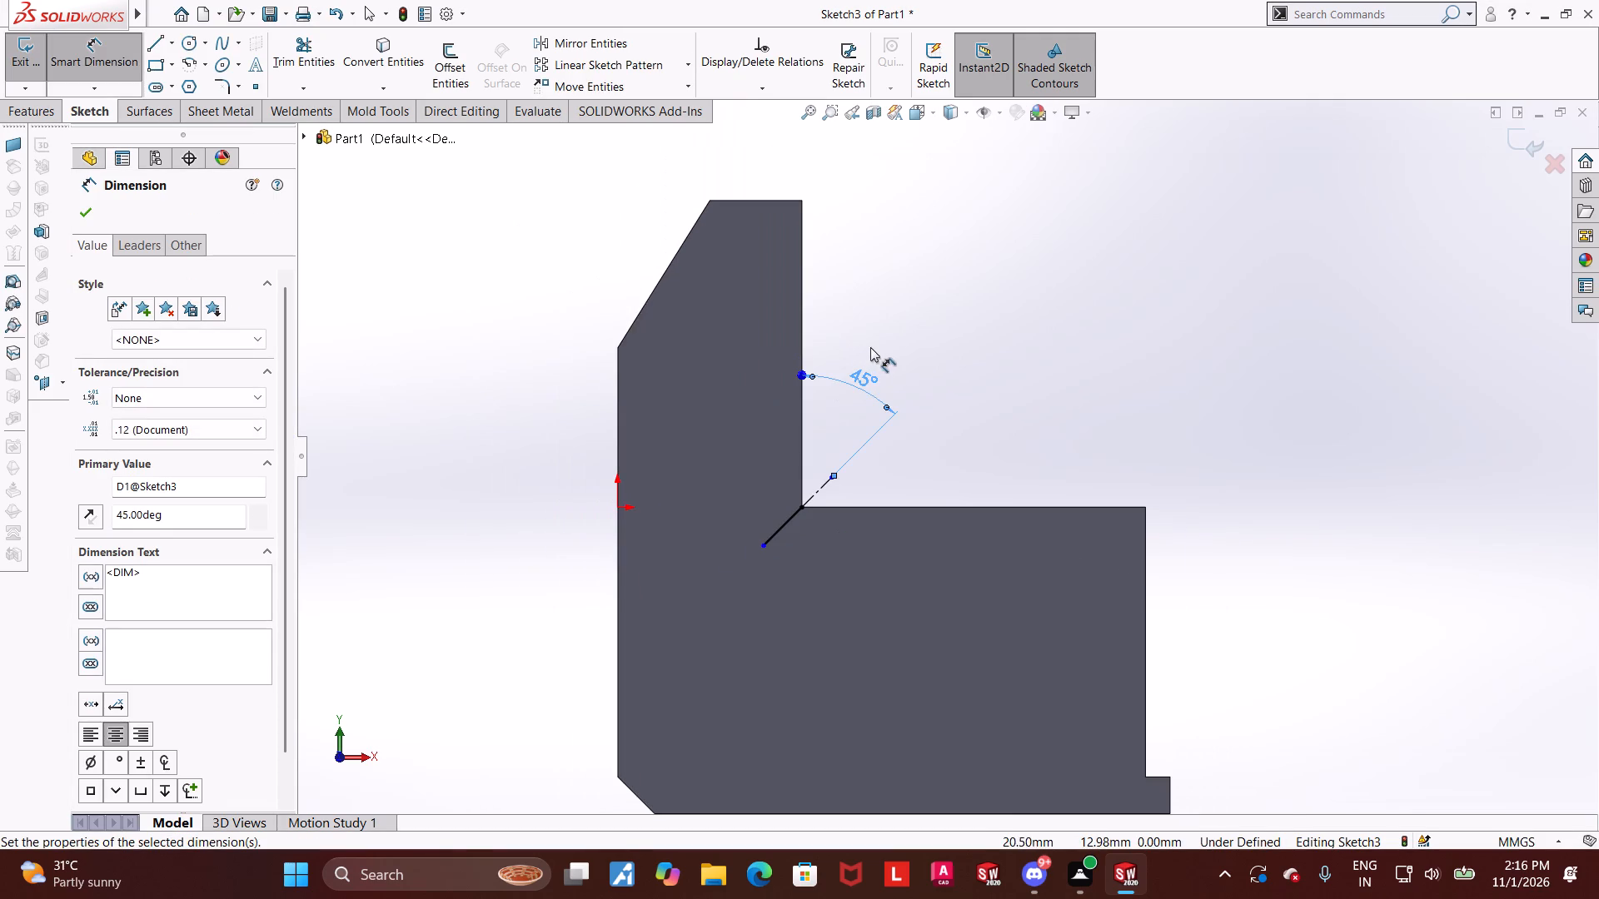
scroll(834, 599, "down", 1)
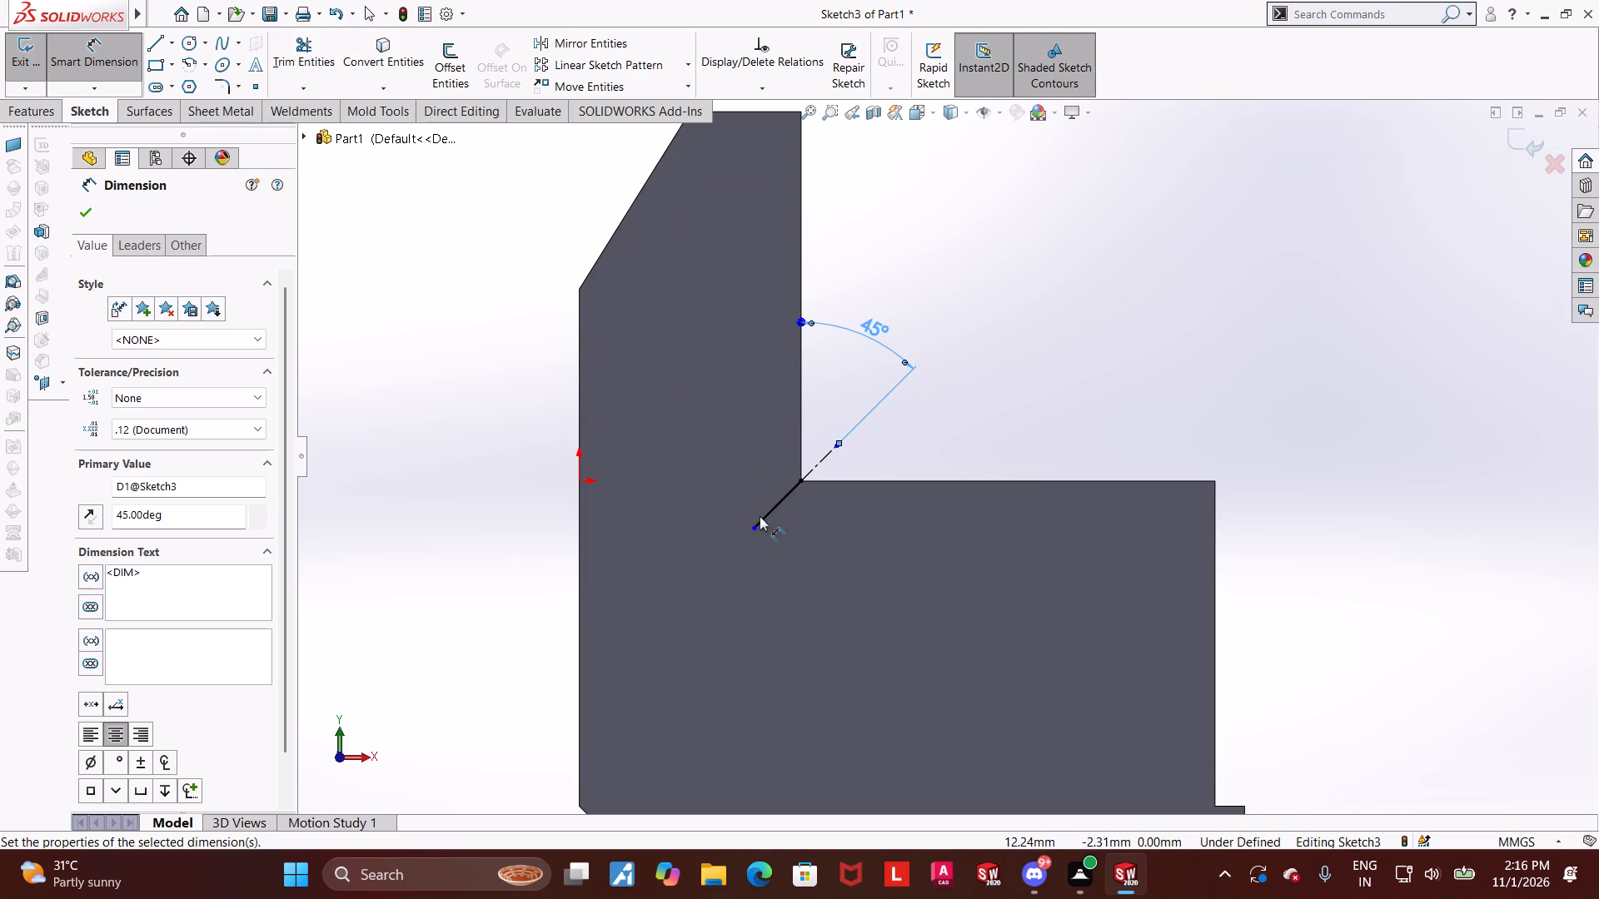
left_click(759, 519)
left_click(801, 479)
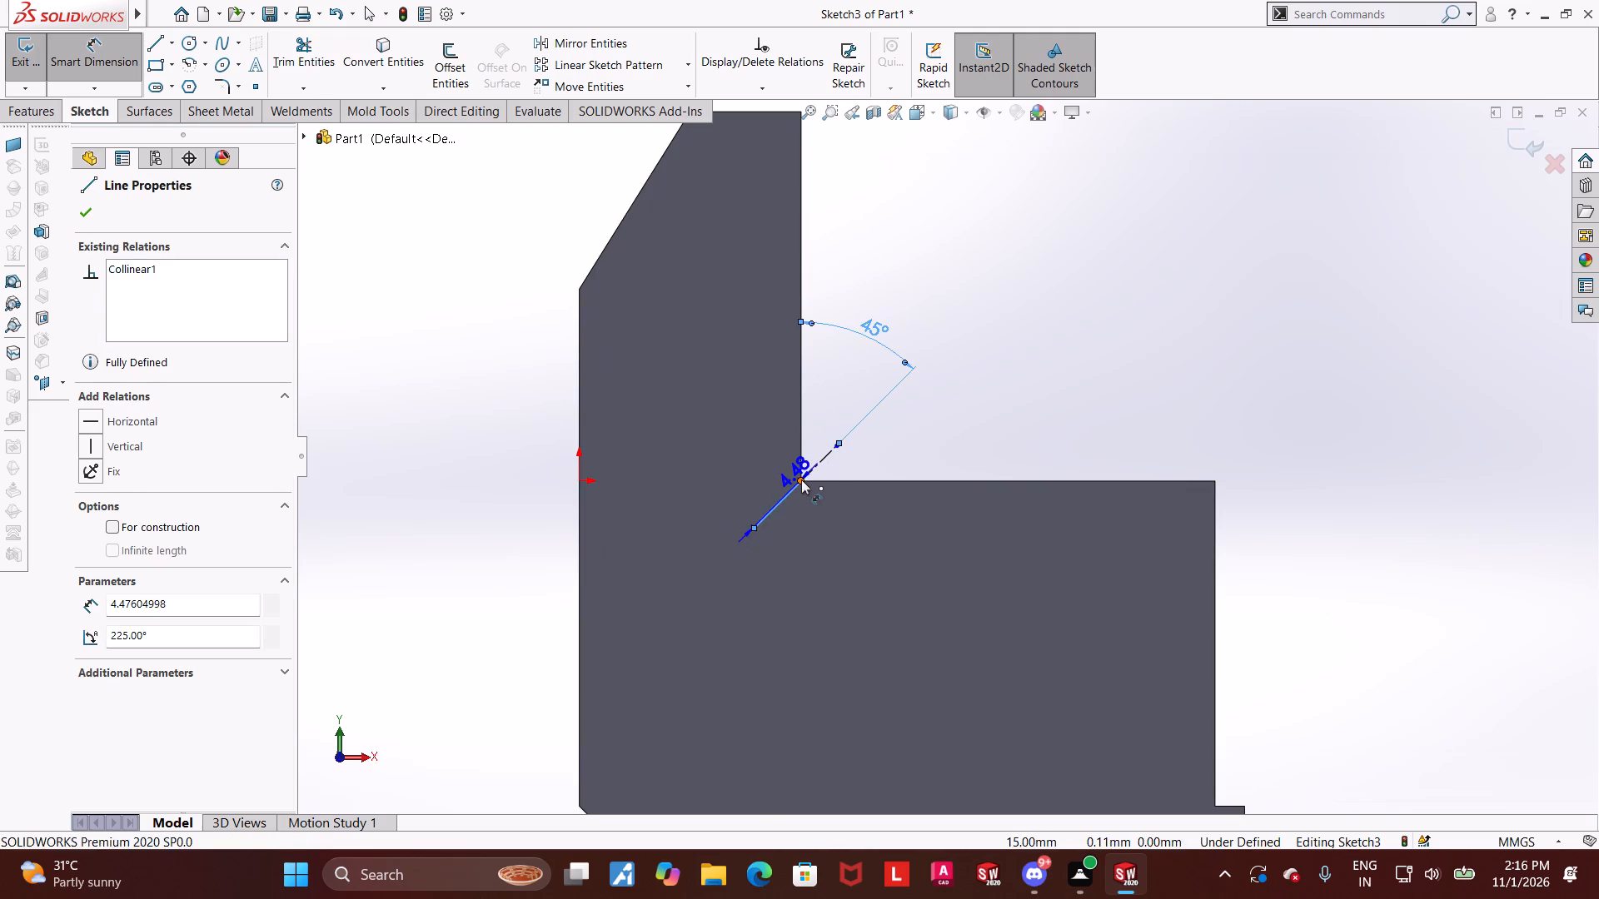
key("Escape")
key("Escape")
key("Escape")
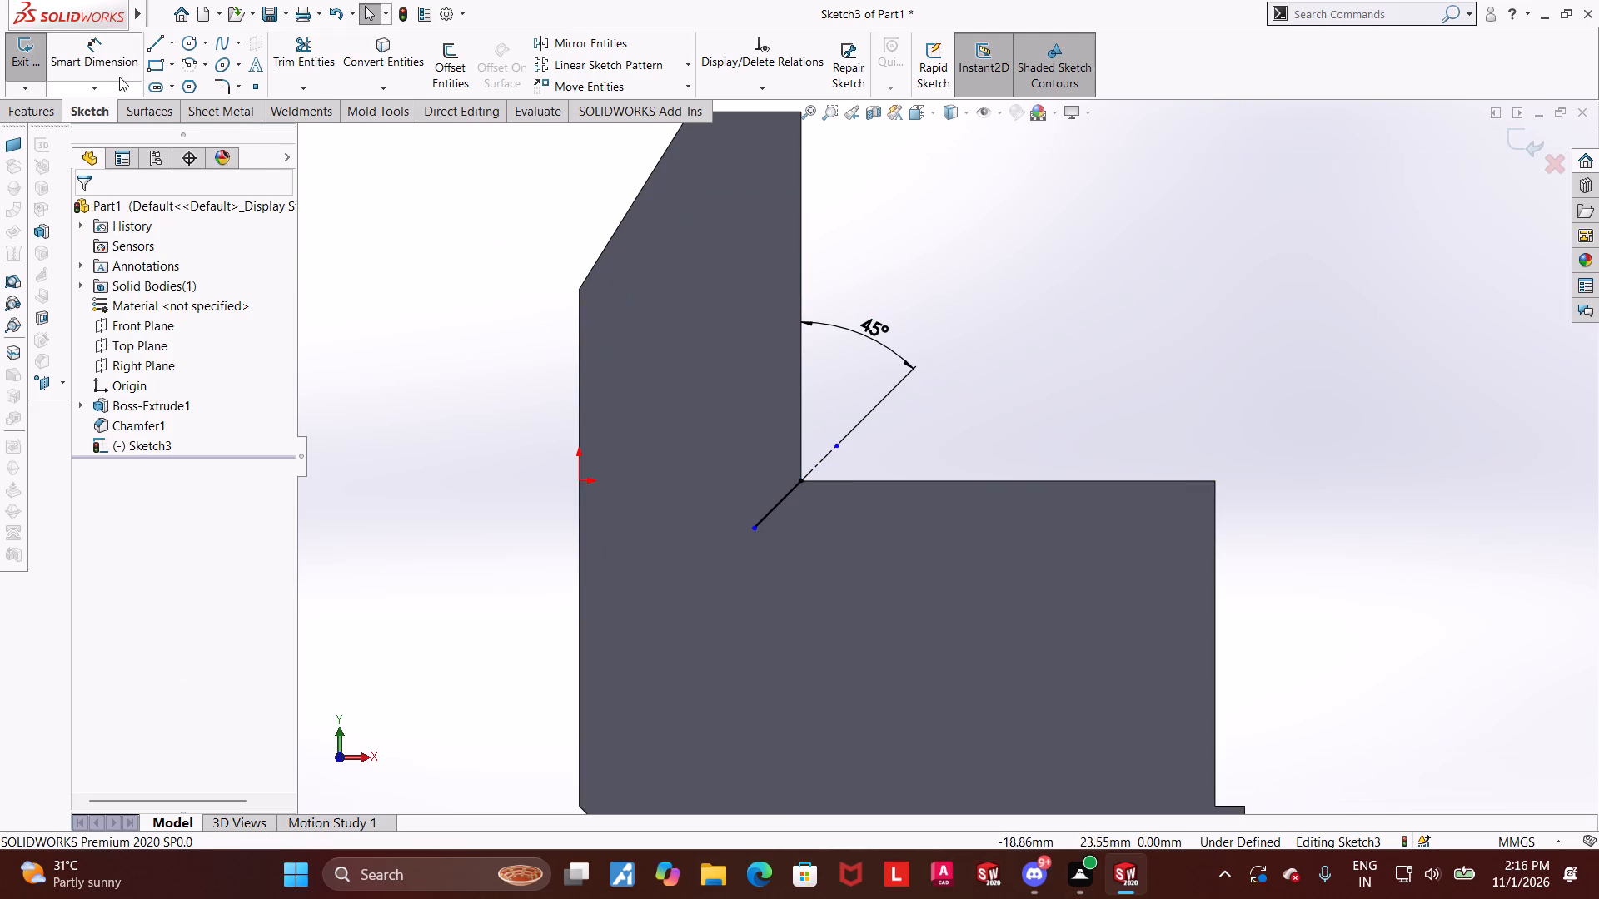
Dimension the solid diagonal line inside the body to a length of 3 mm.
left_click(119, 73)
left_click(785, 497)
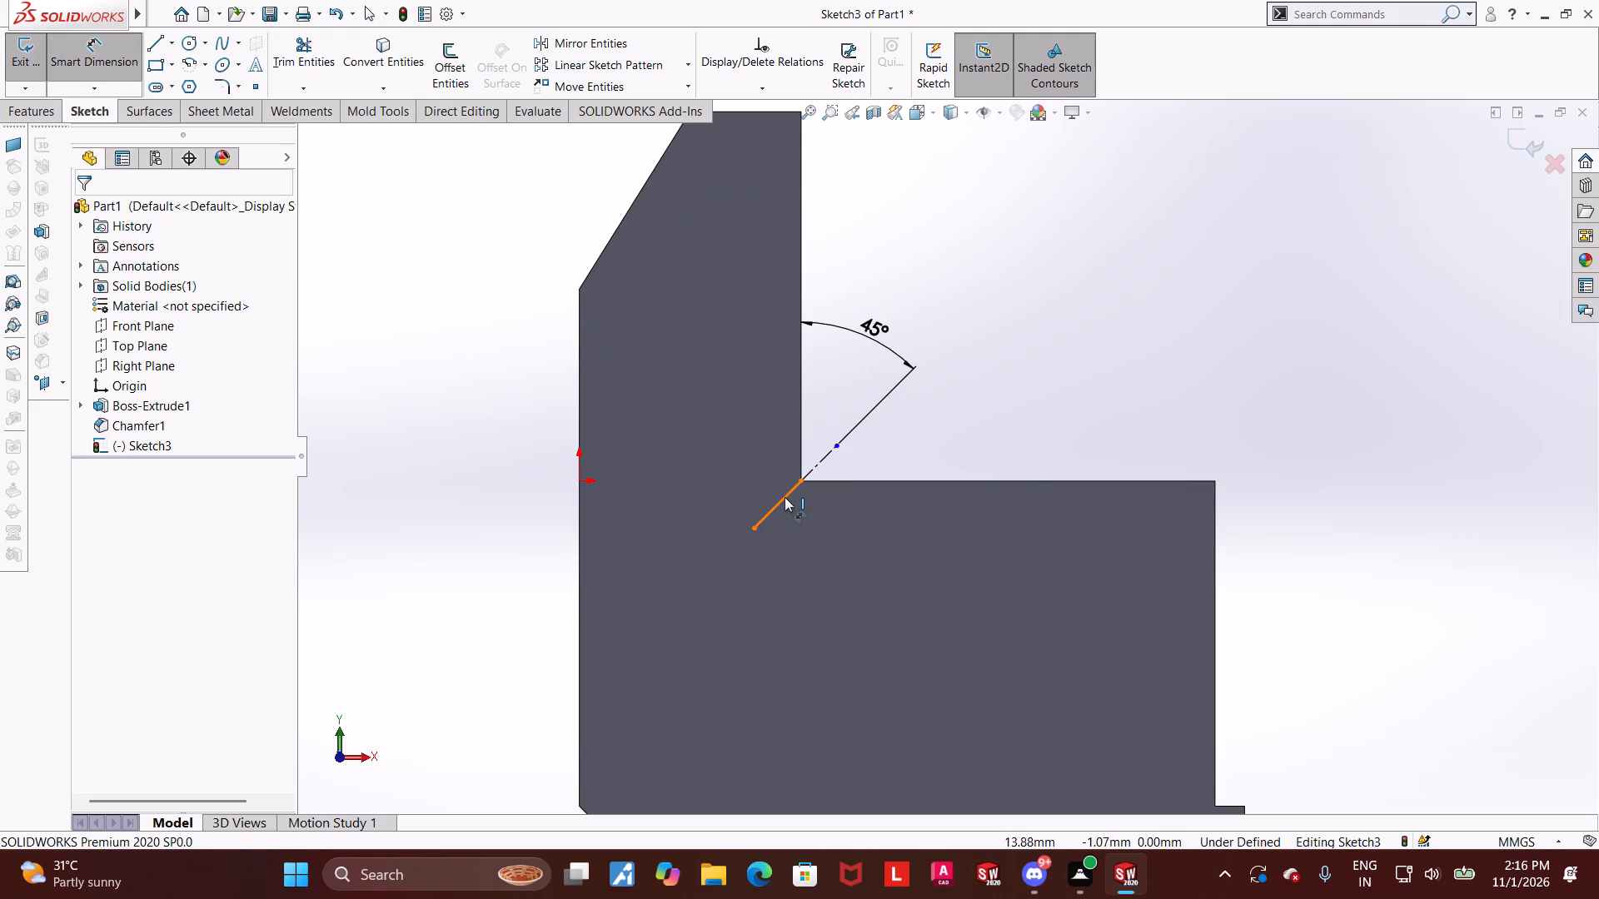
left_click(733, 451)
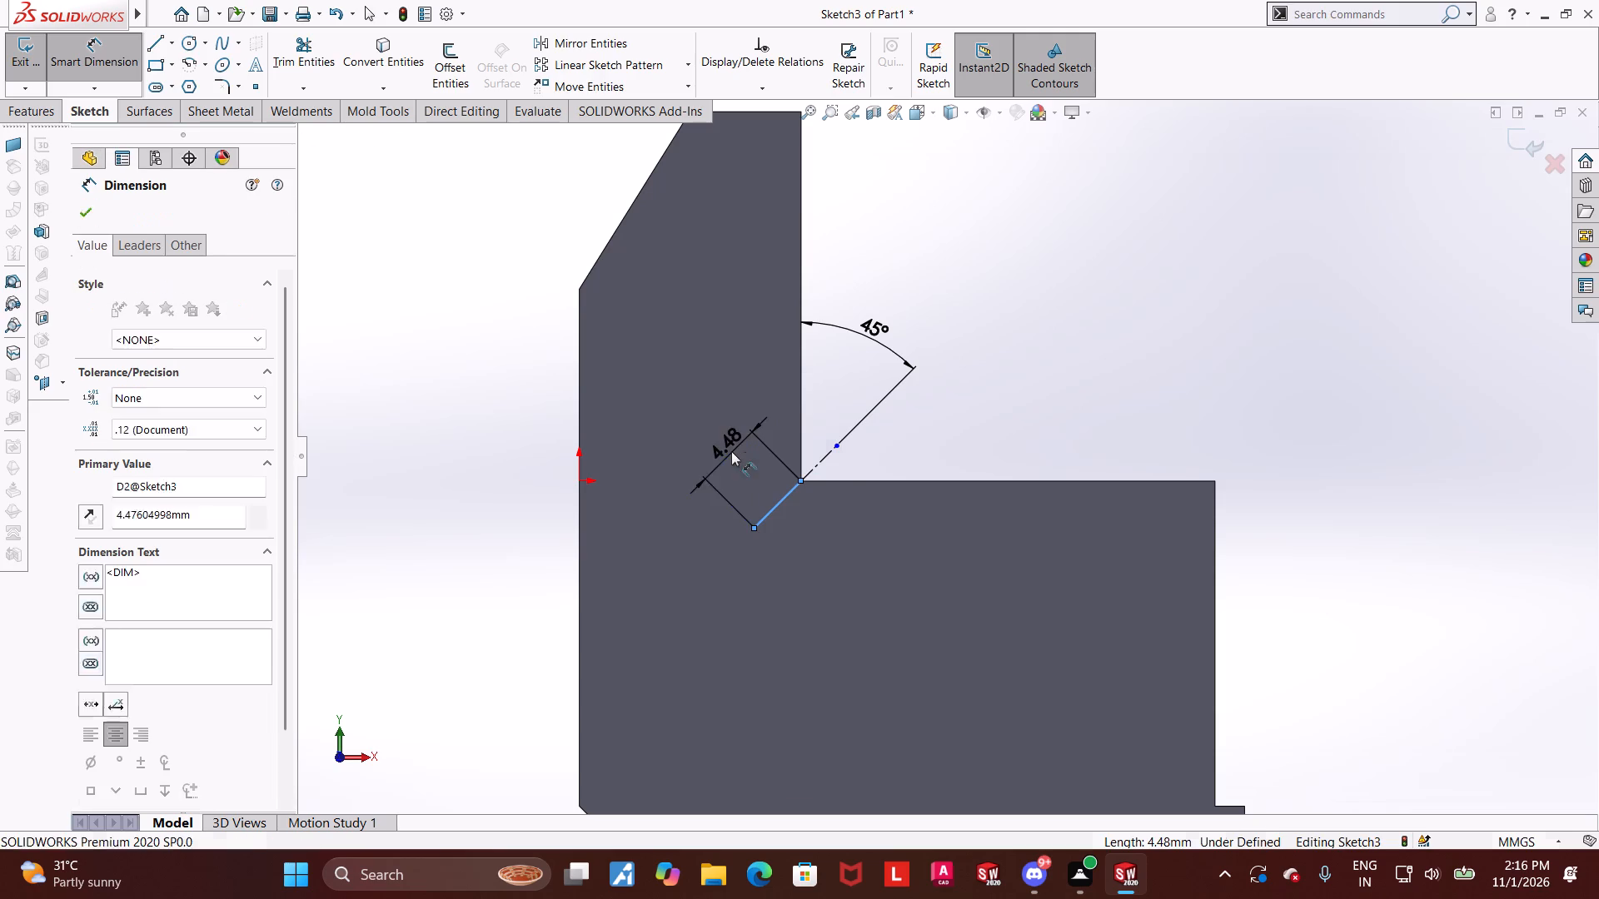
key("3")
key("Return")
key("Escape")
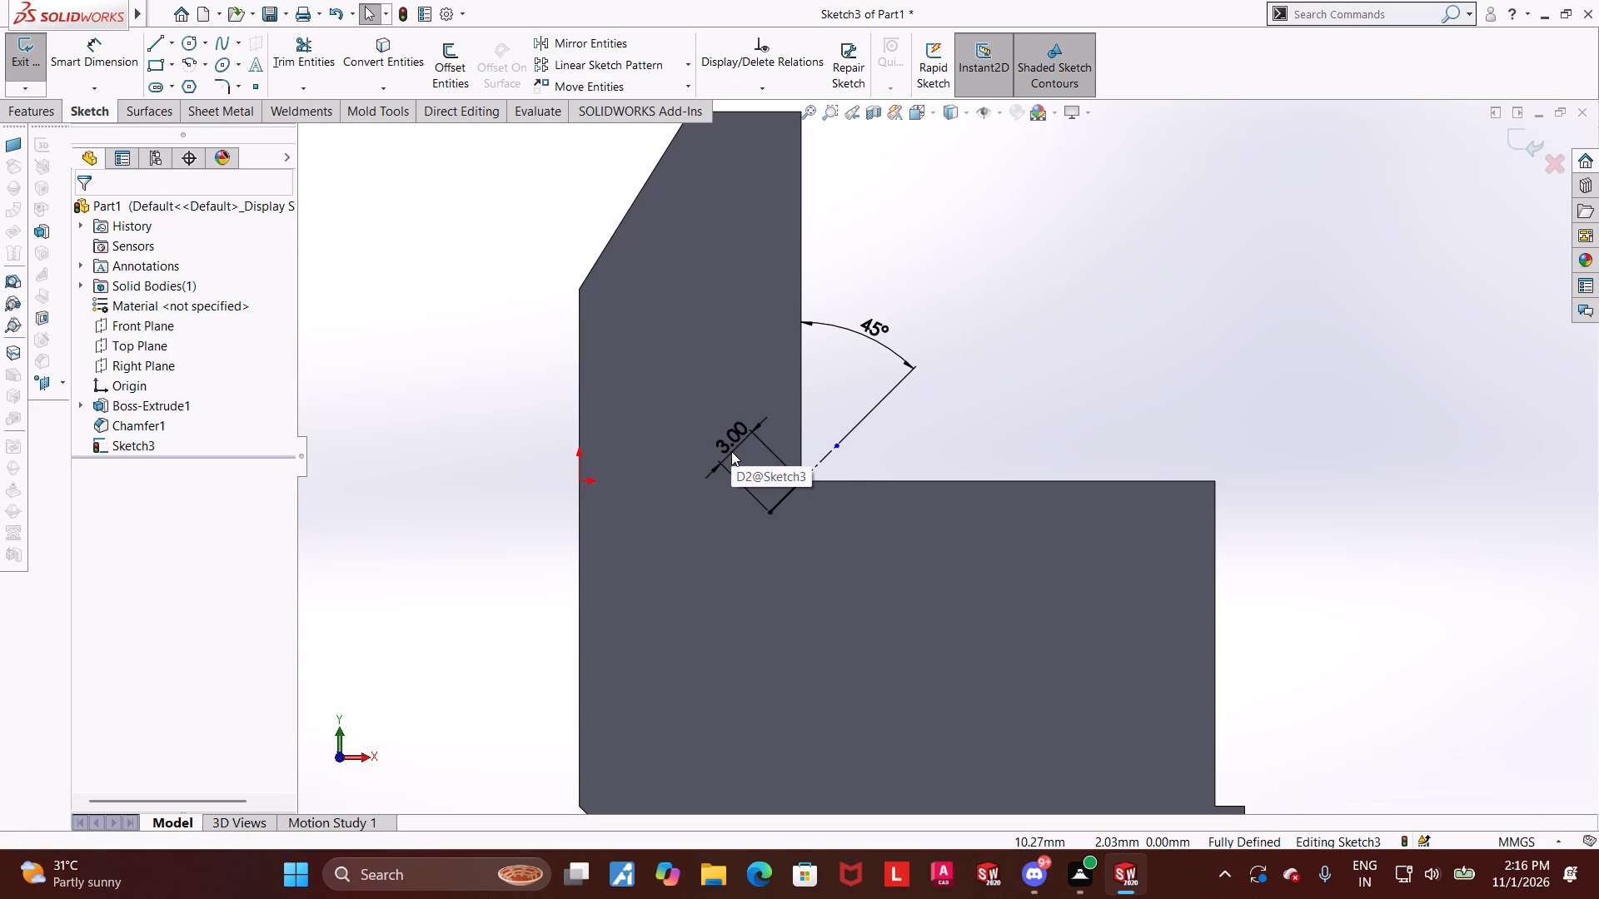
Sketch a closed diagonal rectangle about 4.2 mm by 1 mm around the 3 mm line, starting at its inner end and extending past the step corner.
scroll(861, 519, "down", 4)
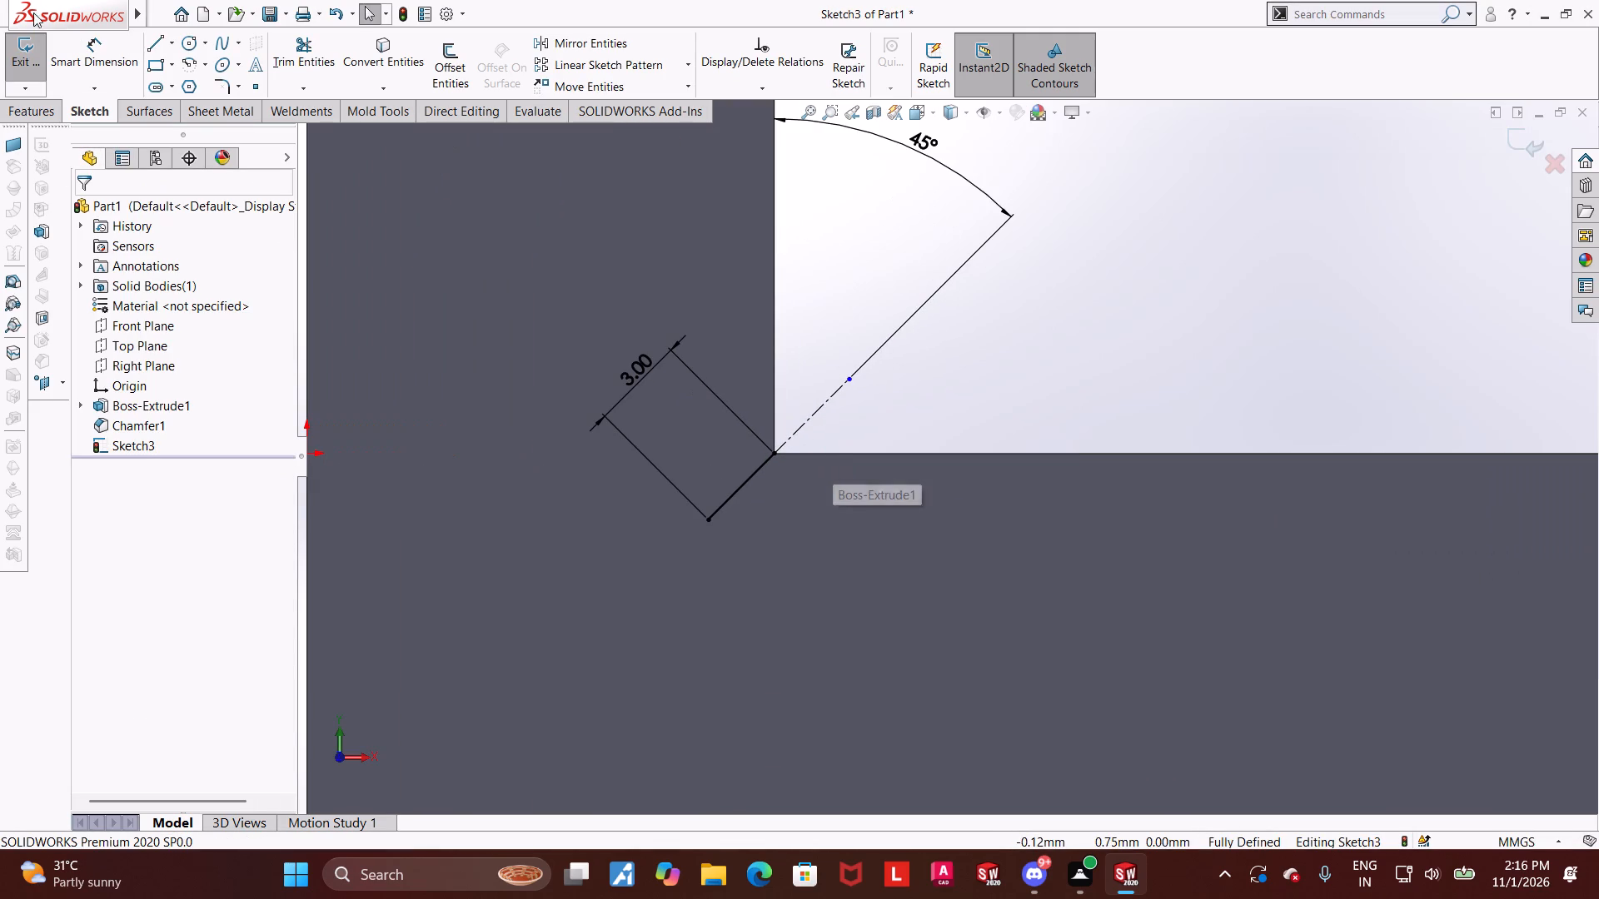
left_click(151, 50)
left_click(705, 522)
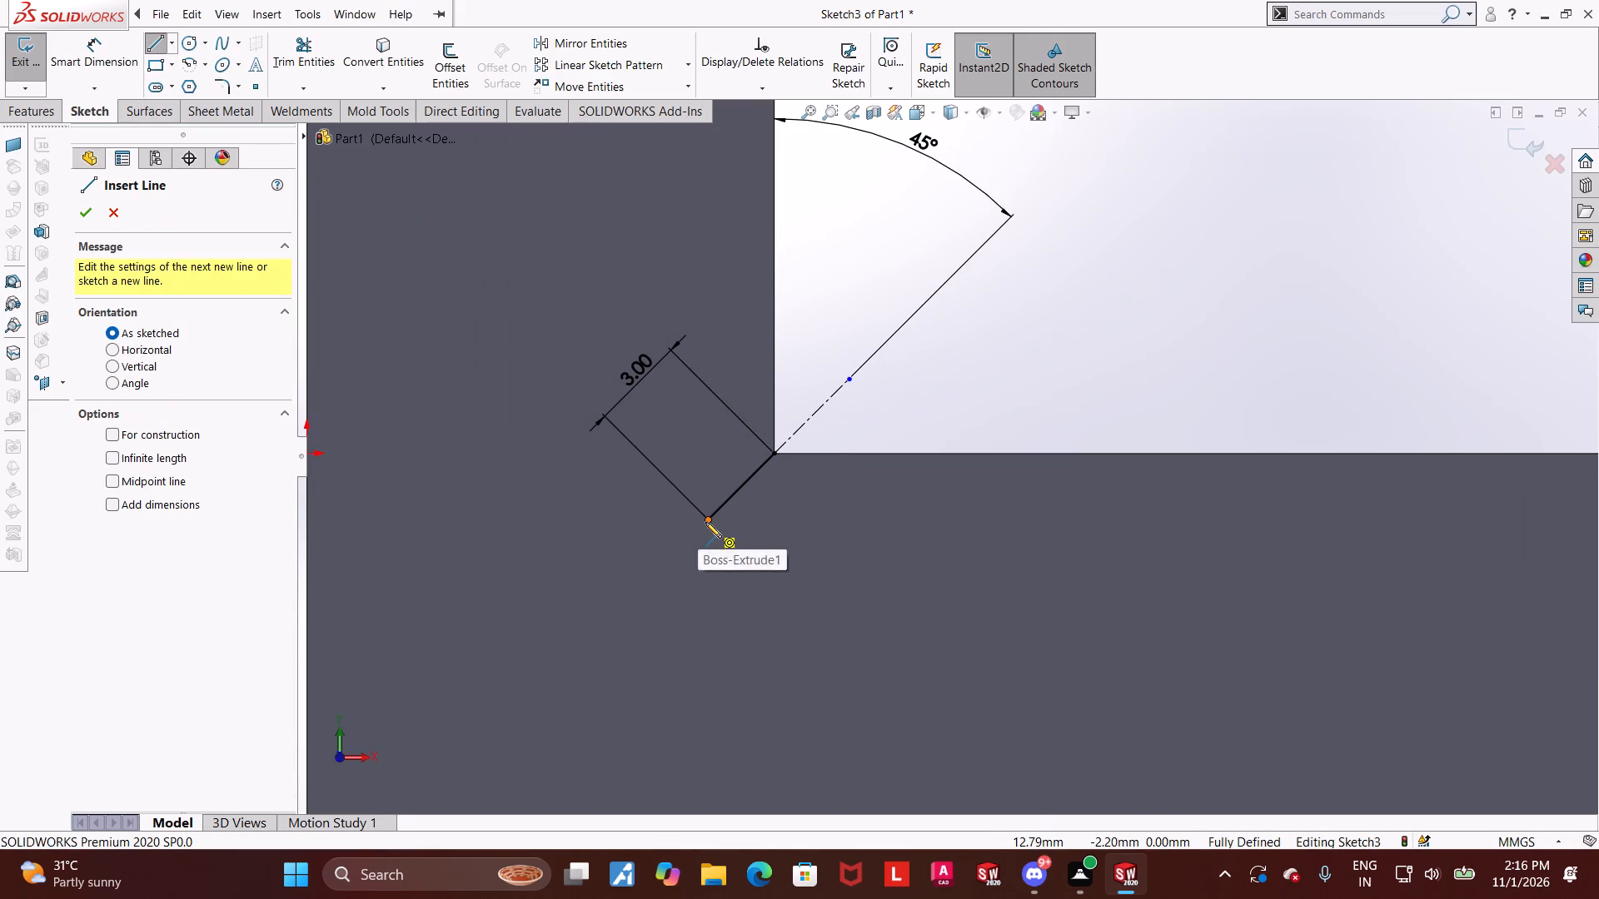
left_click(695, 503)
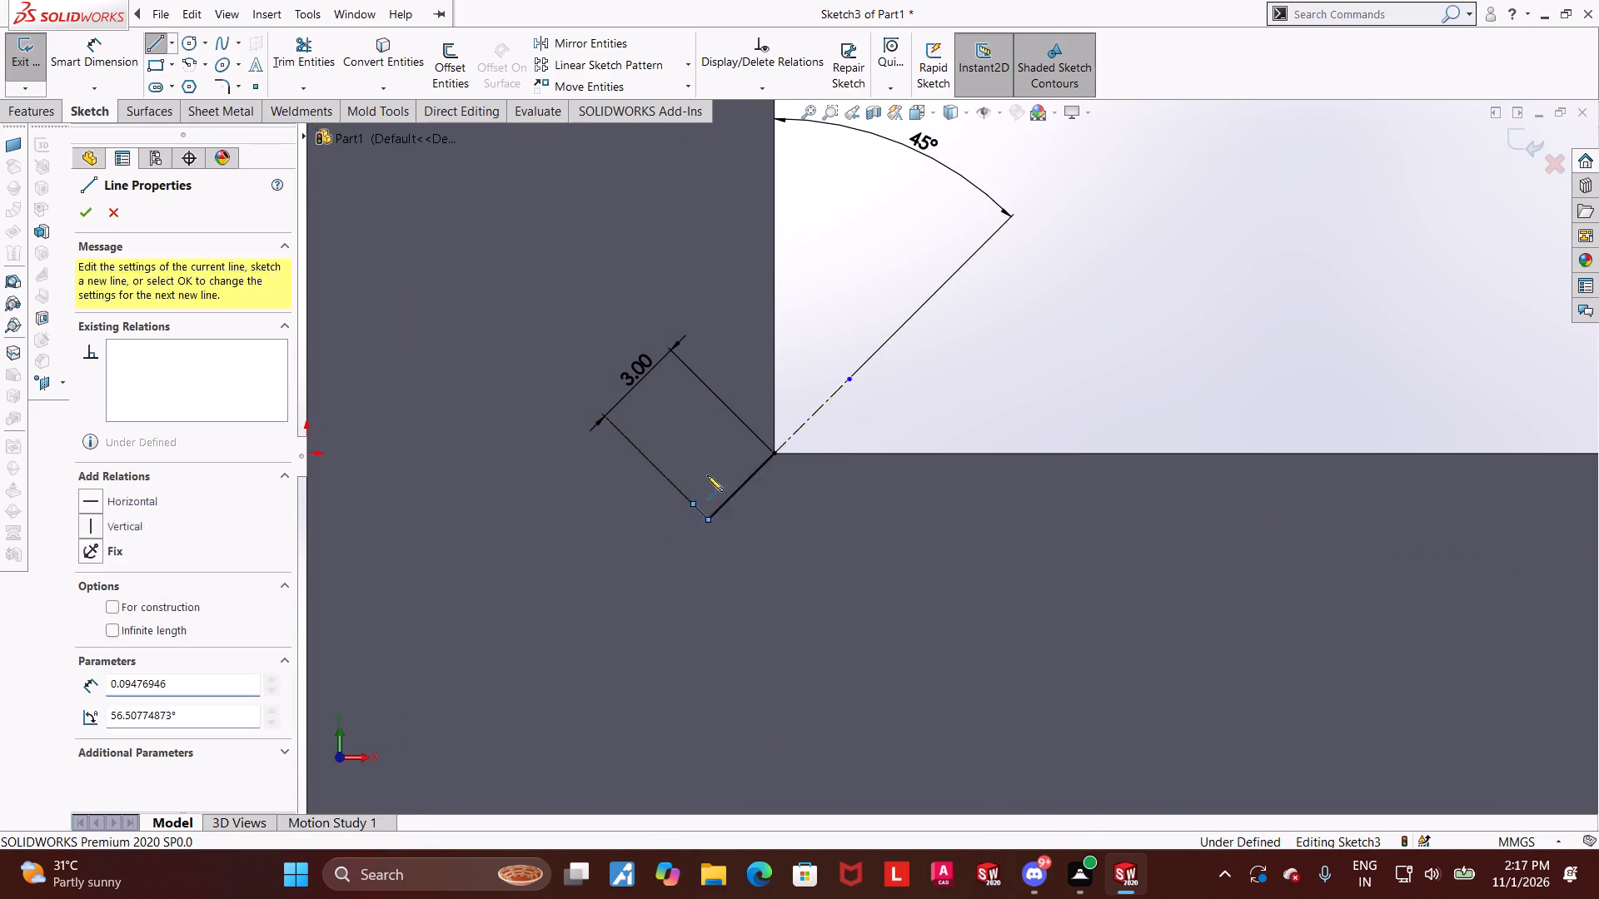
left_click(785, 412)
left_click(805, 438)
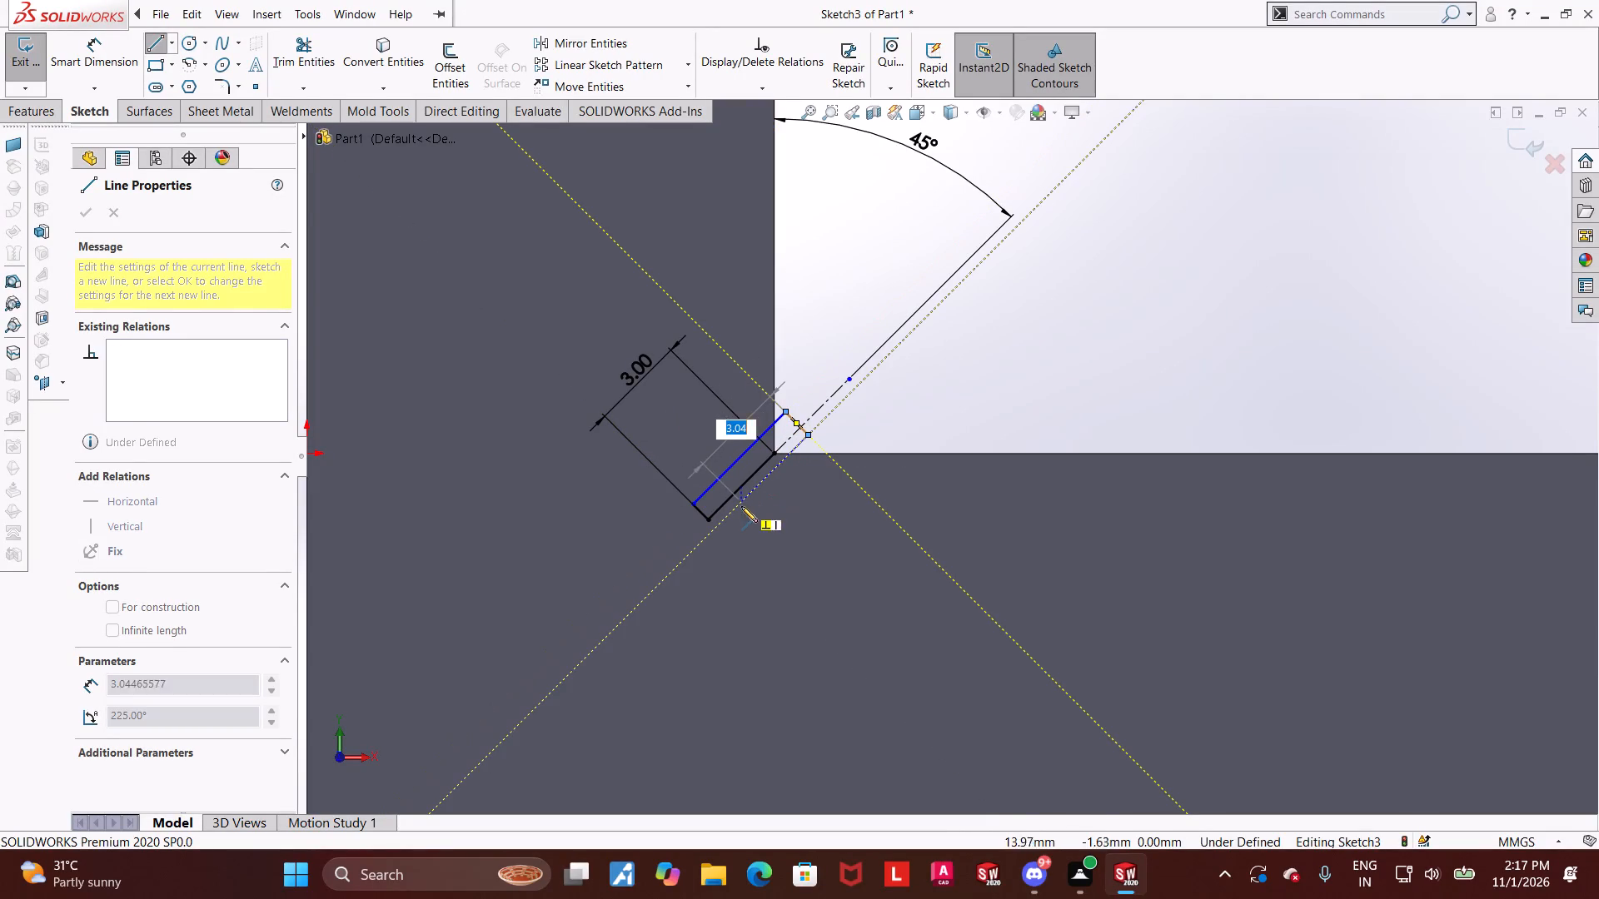
left_click(718, 528)
left_click(710, 519)
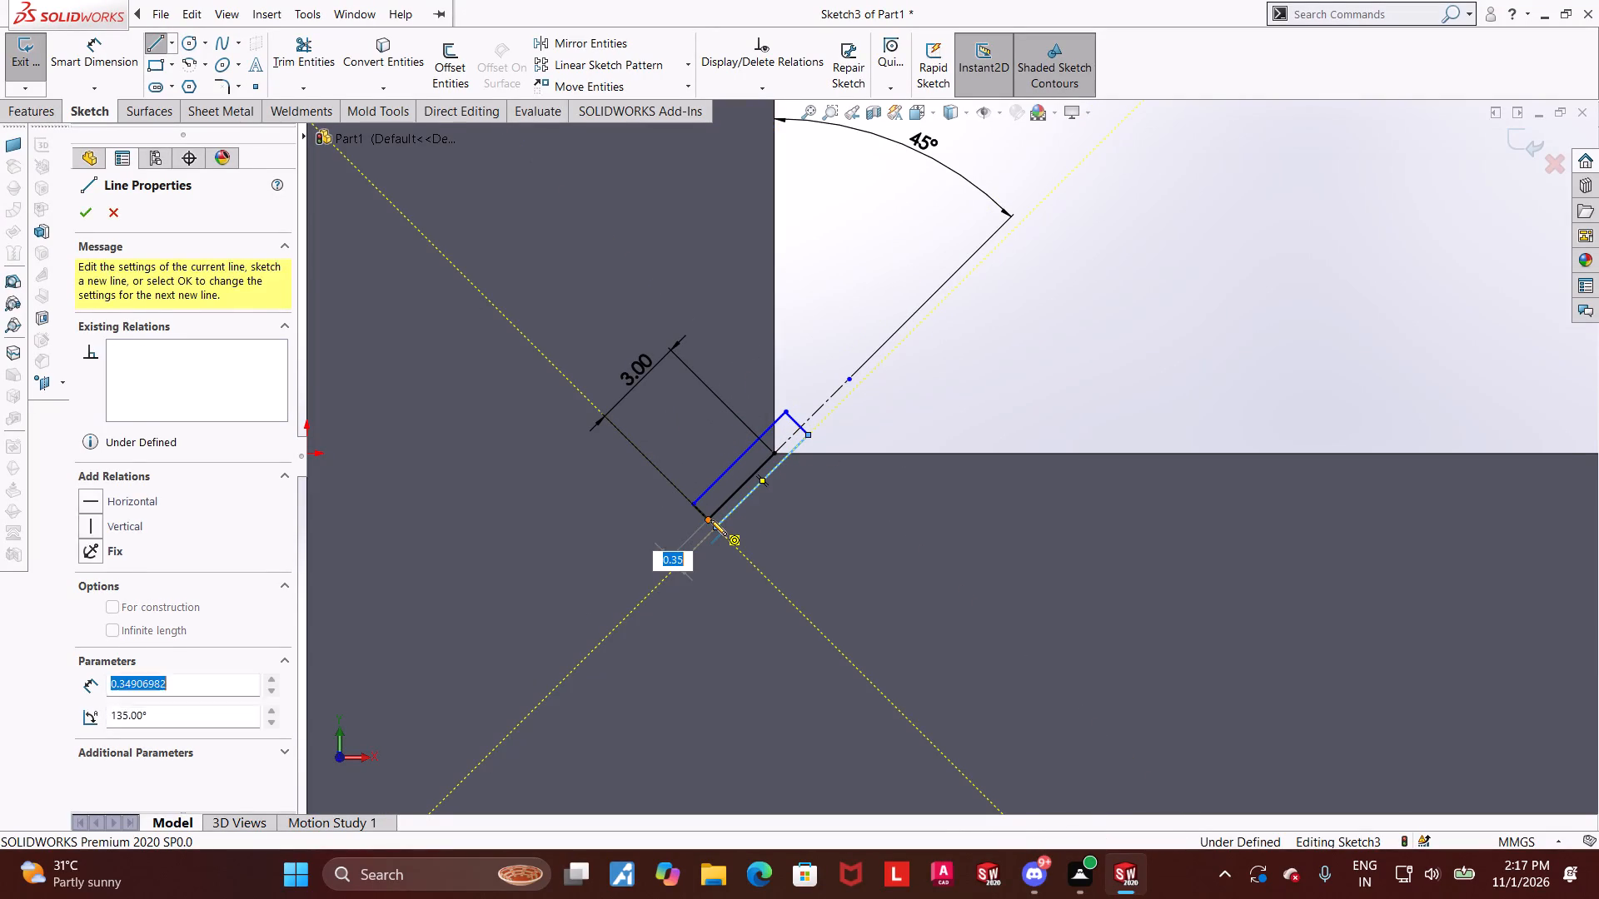
key("Escape")
key("Escape")
Dimension the spacing between the rectangle's two long sides to 2 mm.
scroll(787, 502, "down", 2)
left_click_drag(66, 55, 77, 55)
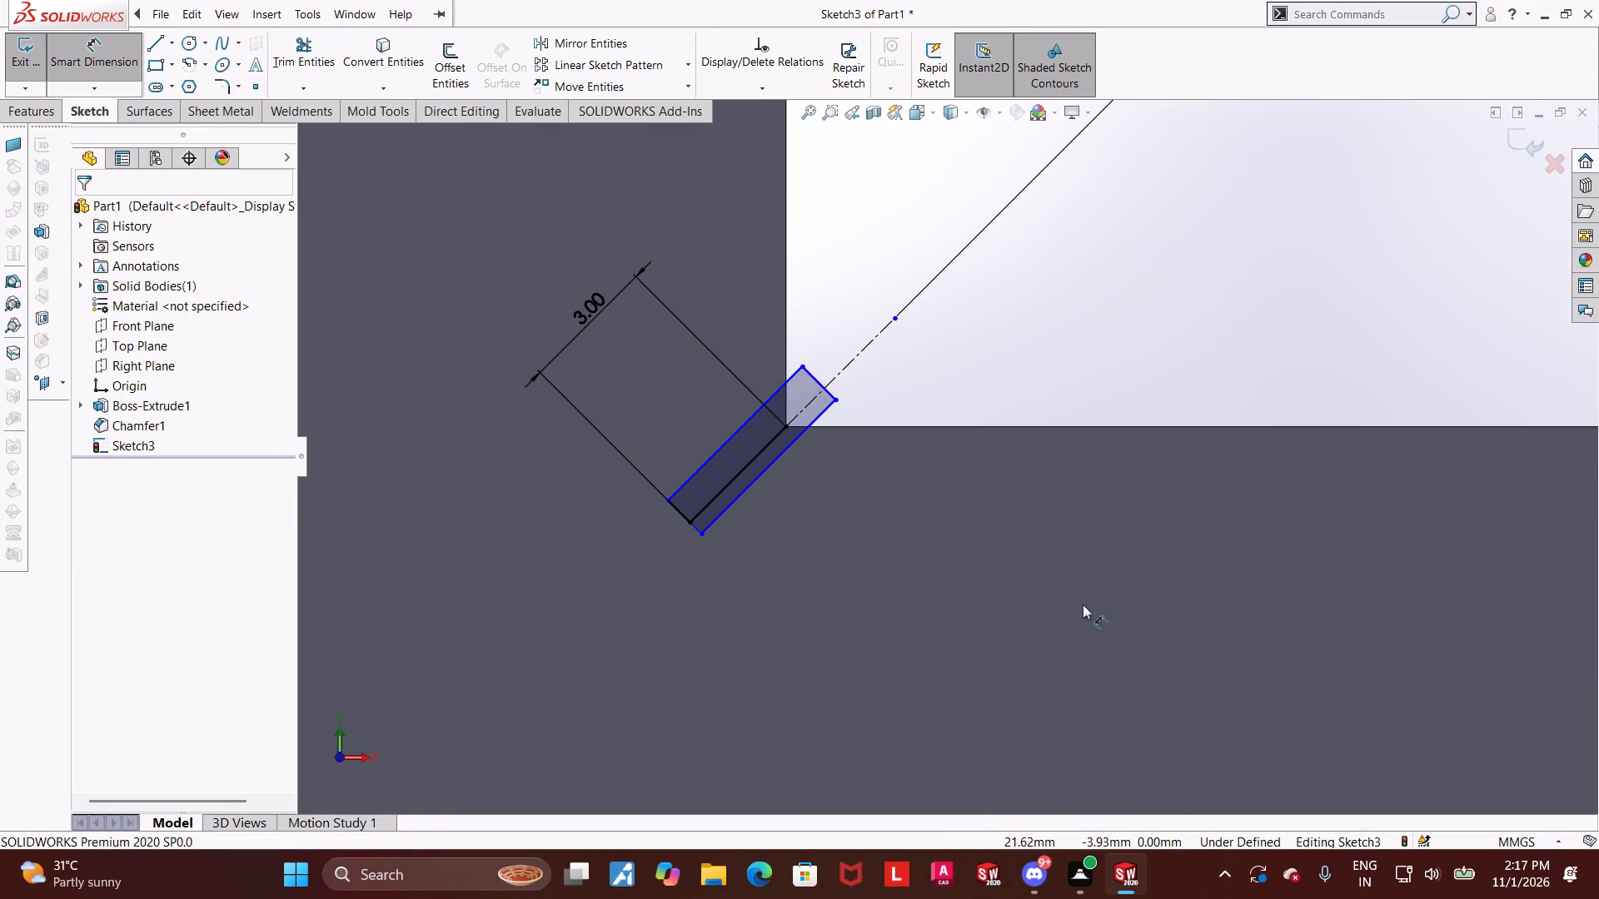
left_click(721, 444)
left_click(764, 474)
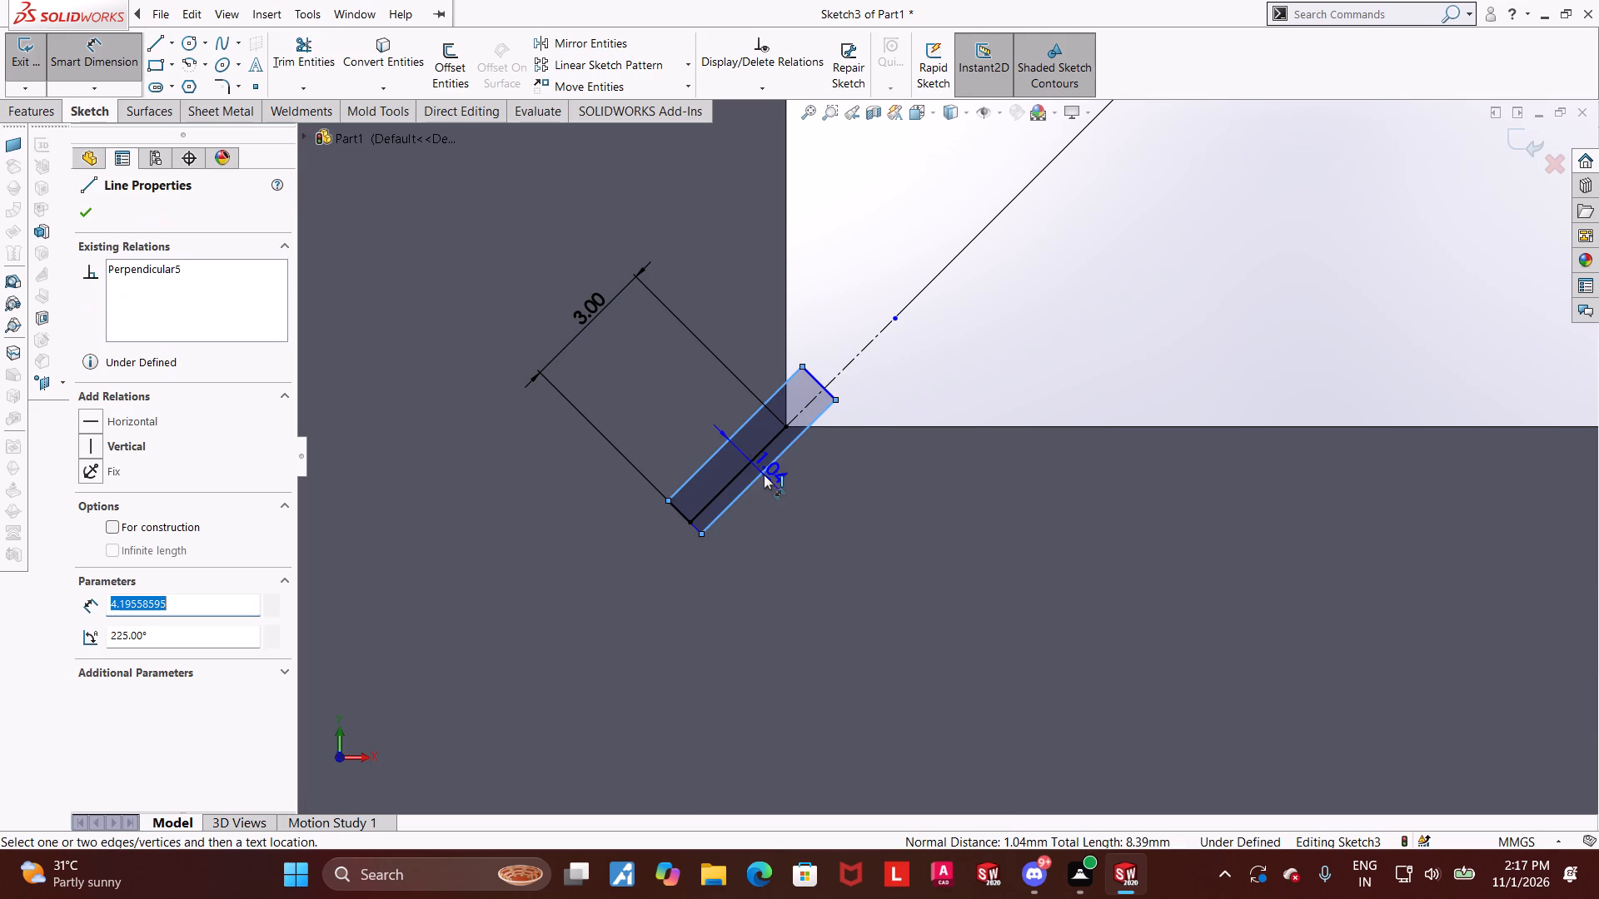
left_click(563, 526)
key("2")
key("Return")
key("Escape")
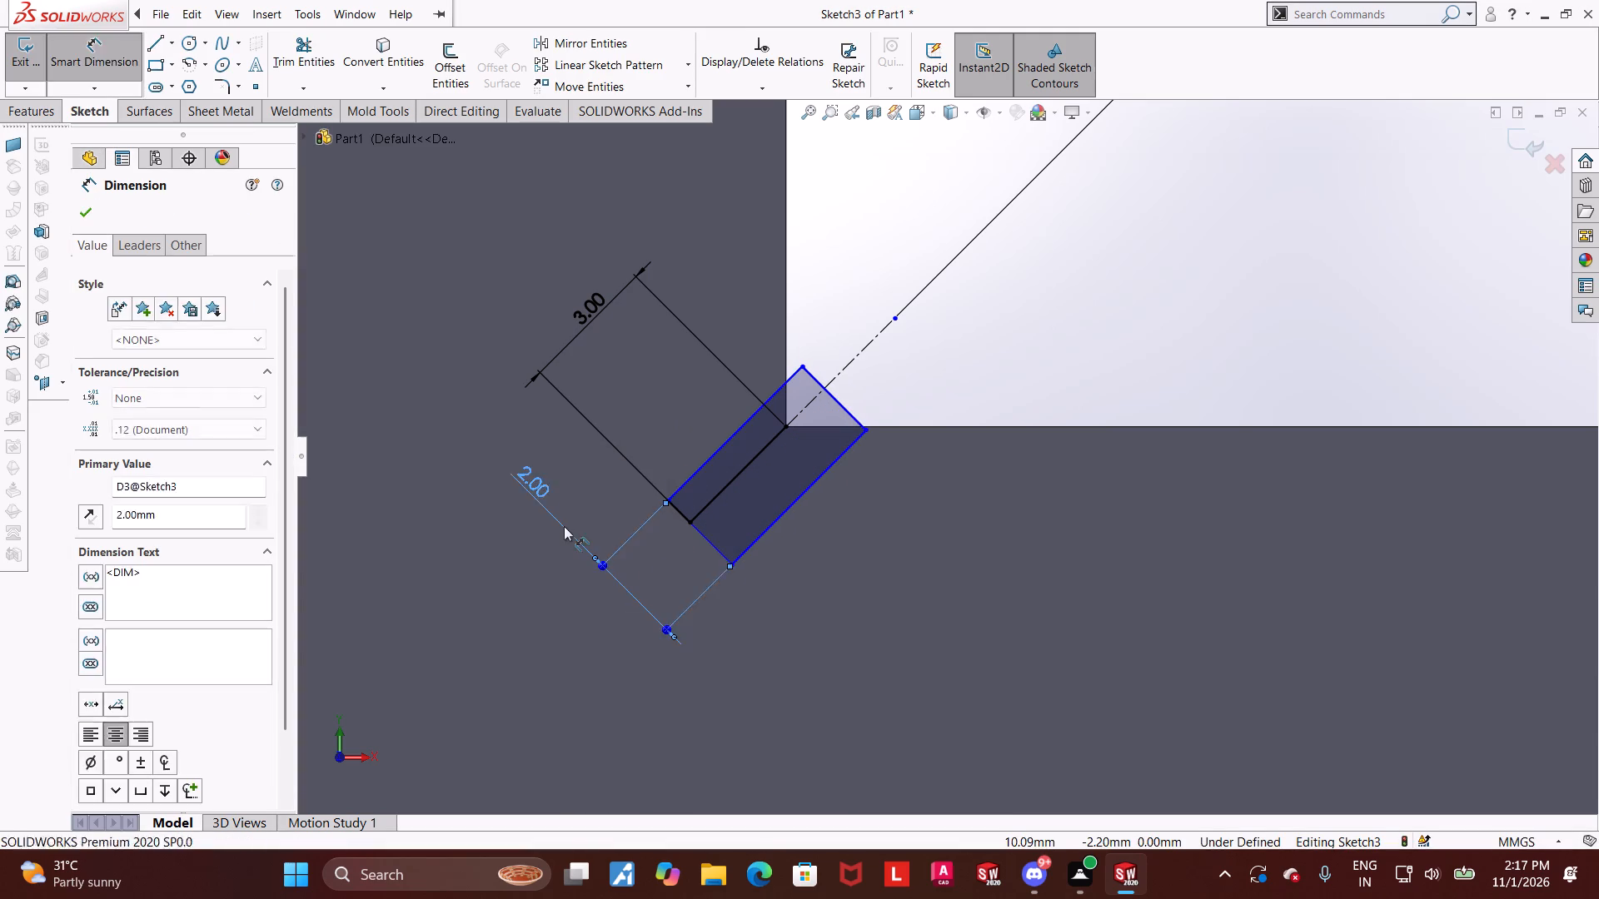
key("Escape")
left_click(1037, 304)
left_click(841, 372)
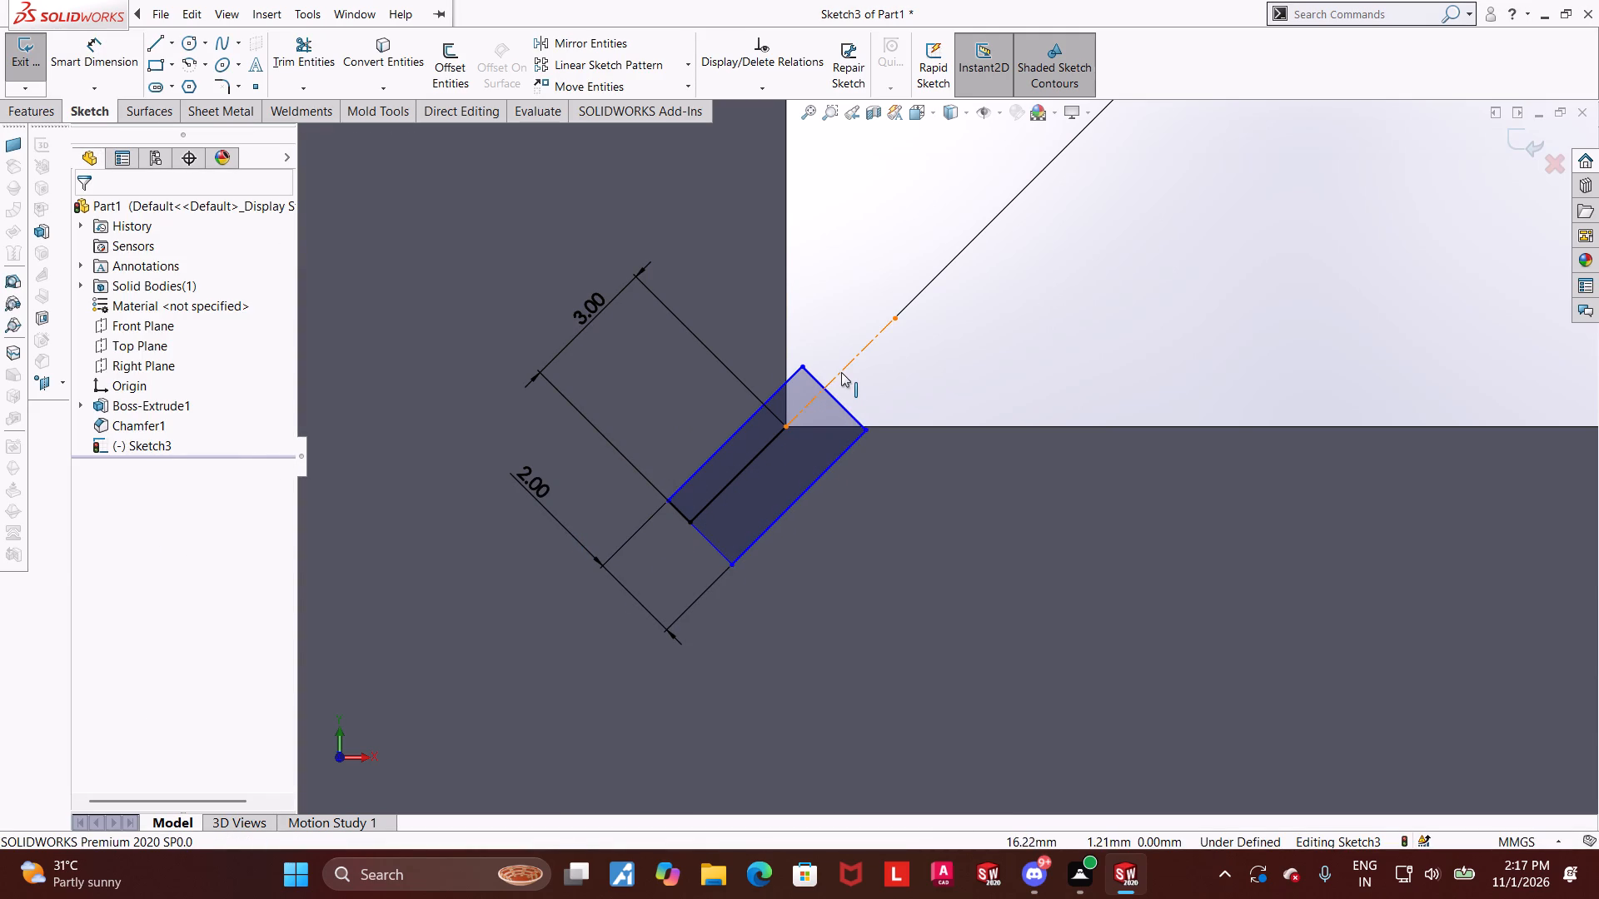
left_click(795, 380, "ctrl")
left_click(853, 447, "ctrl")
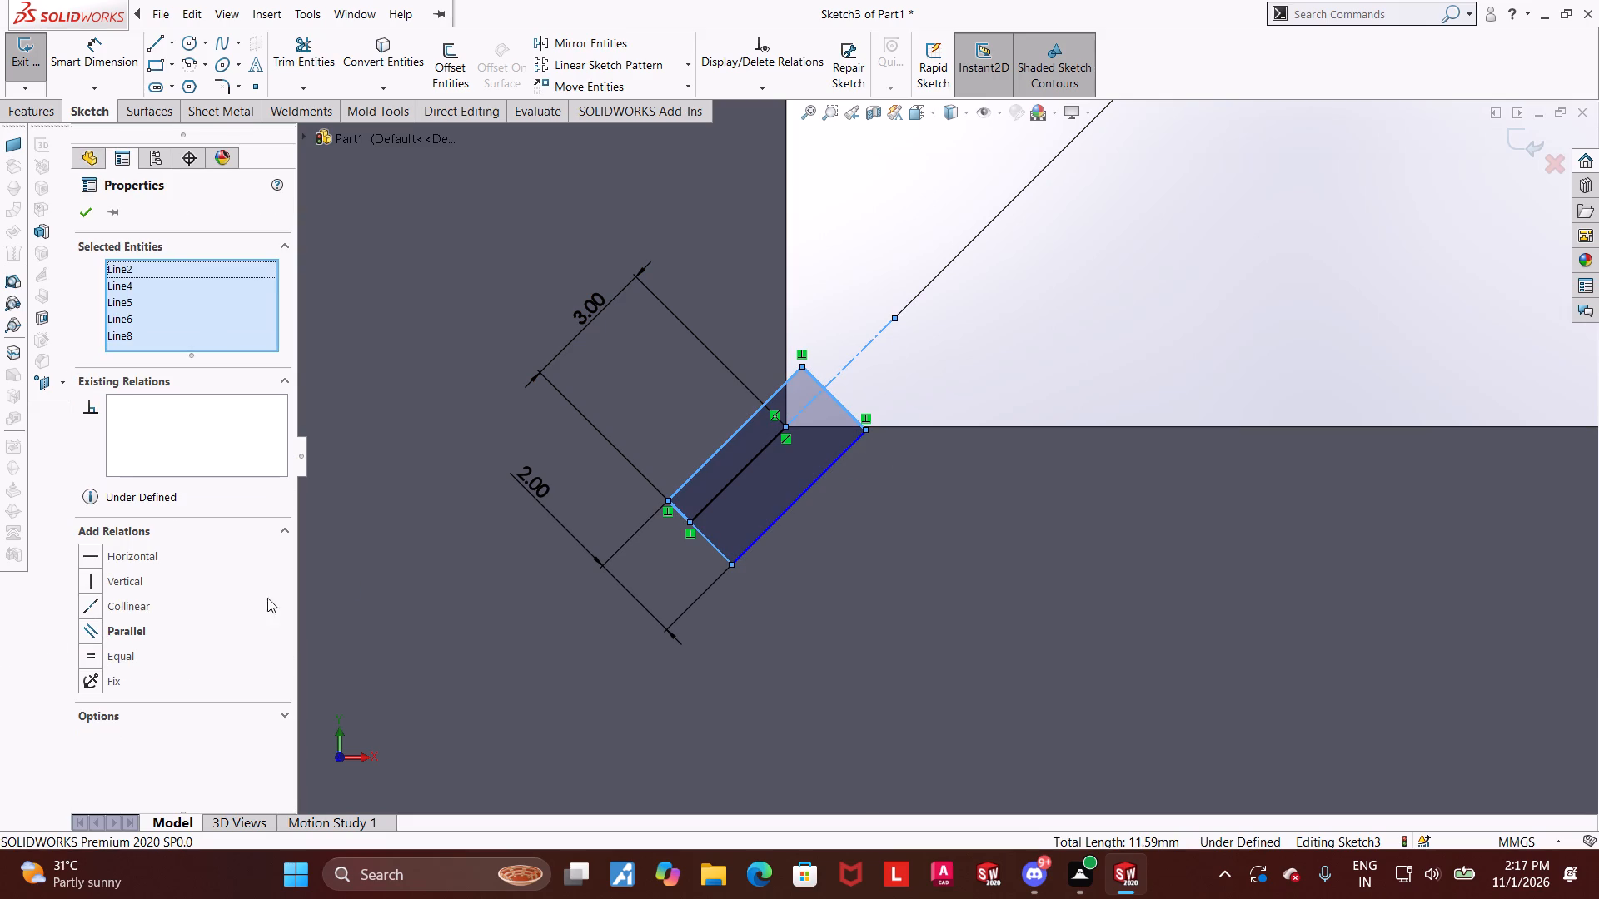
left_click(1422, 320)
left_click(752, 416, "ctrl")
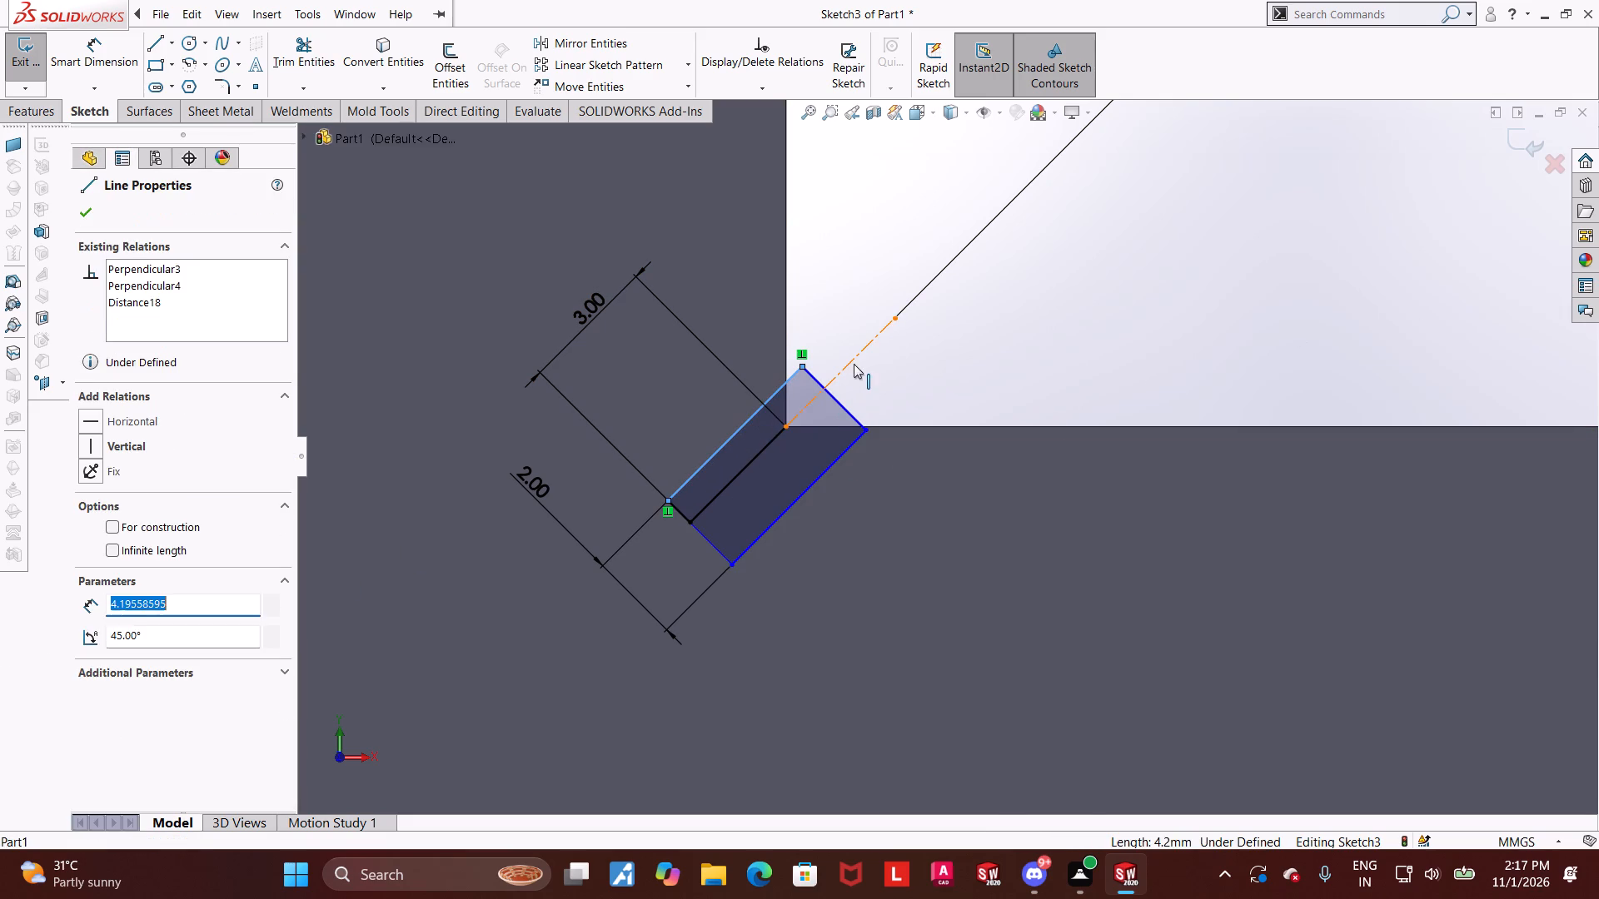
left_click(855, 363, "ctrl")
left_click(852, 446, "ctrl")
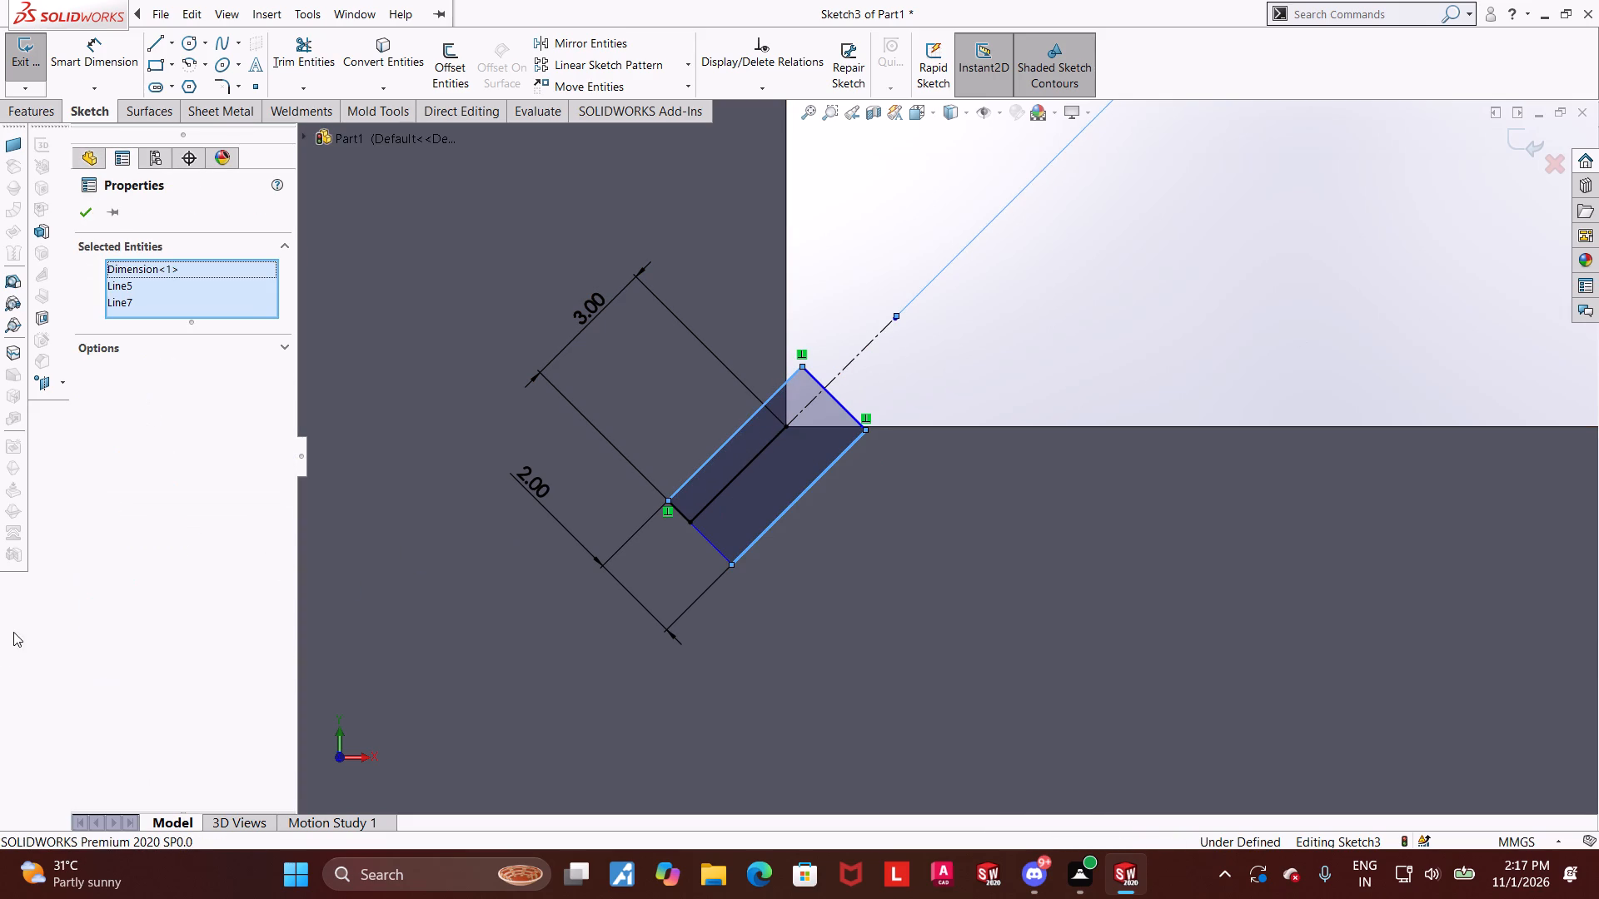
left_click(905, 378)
Make the rectangle's two long sides symmetric about the construction centerline.
left_click(849, 361)
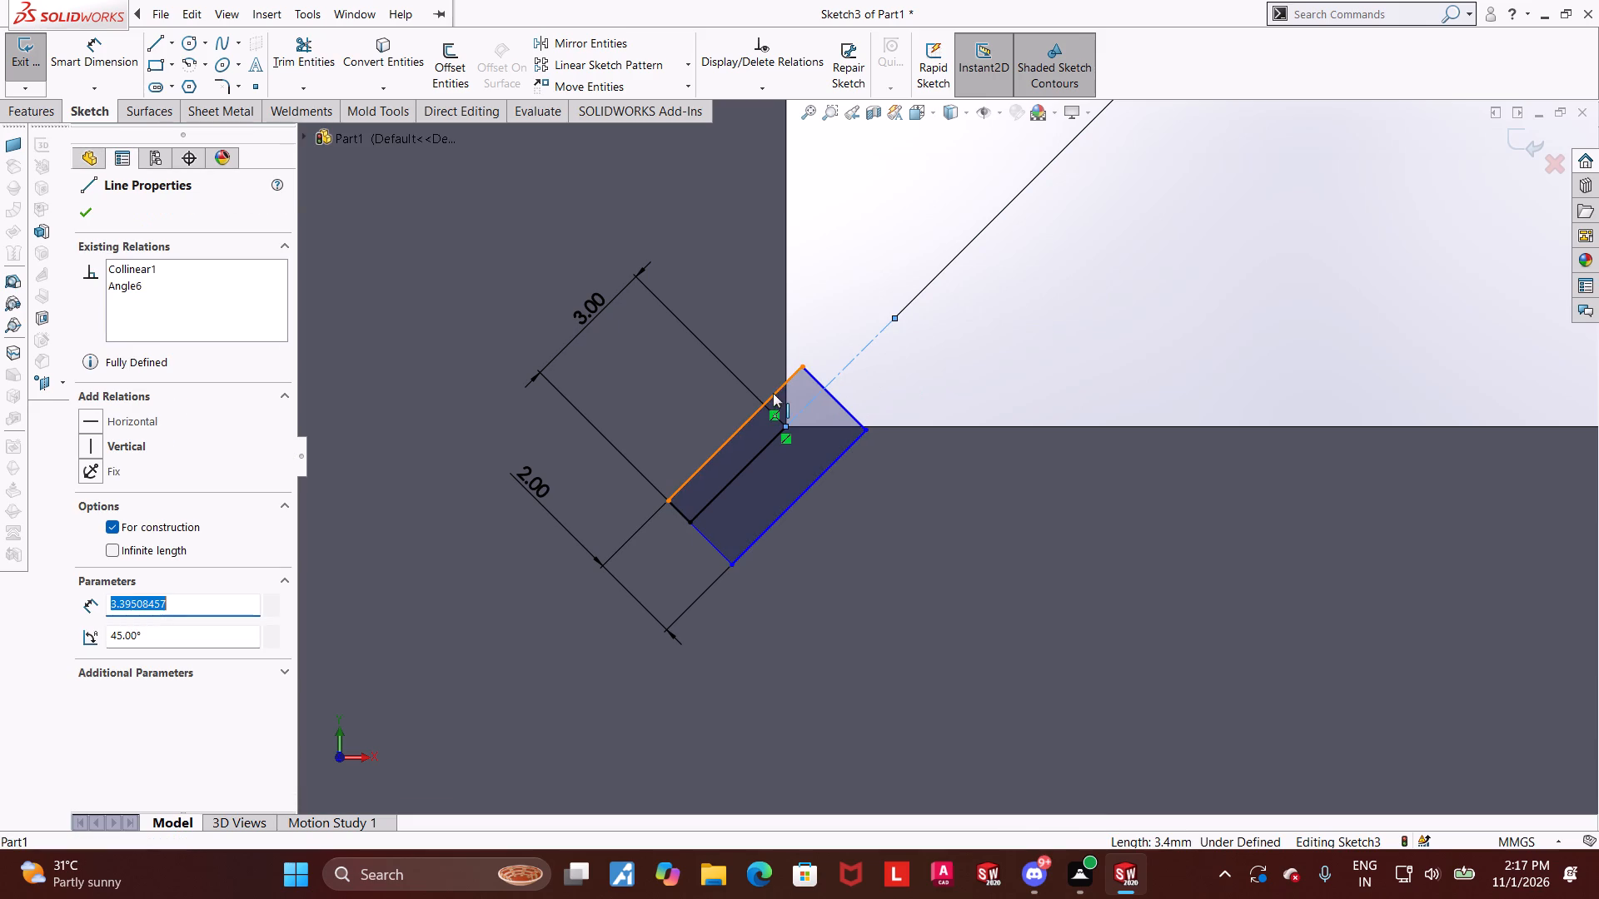
left_click(773, 393, "ctrl")
left_click(818, 481, "ctrl")
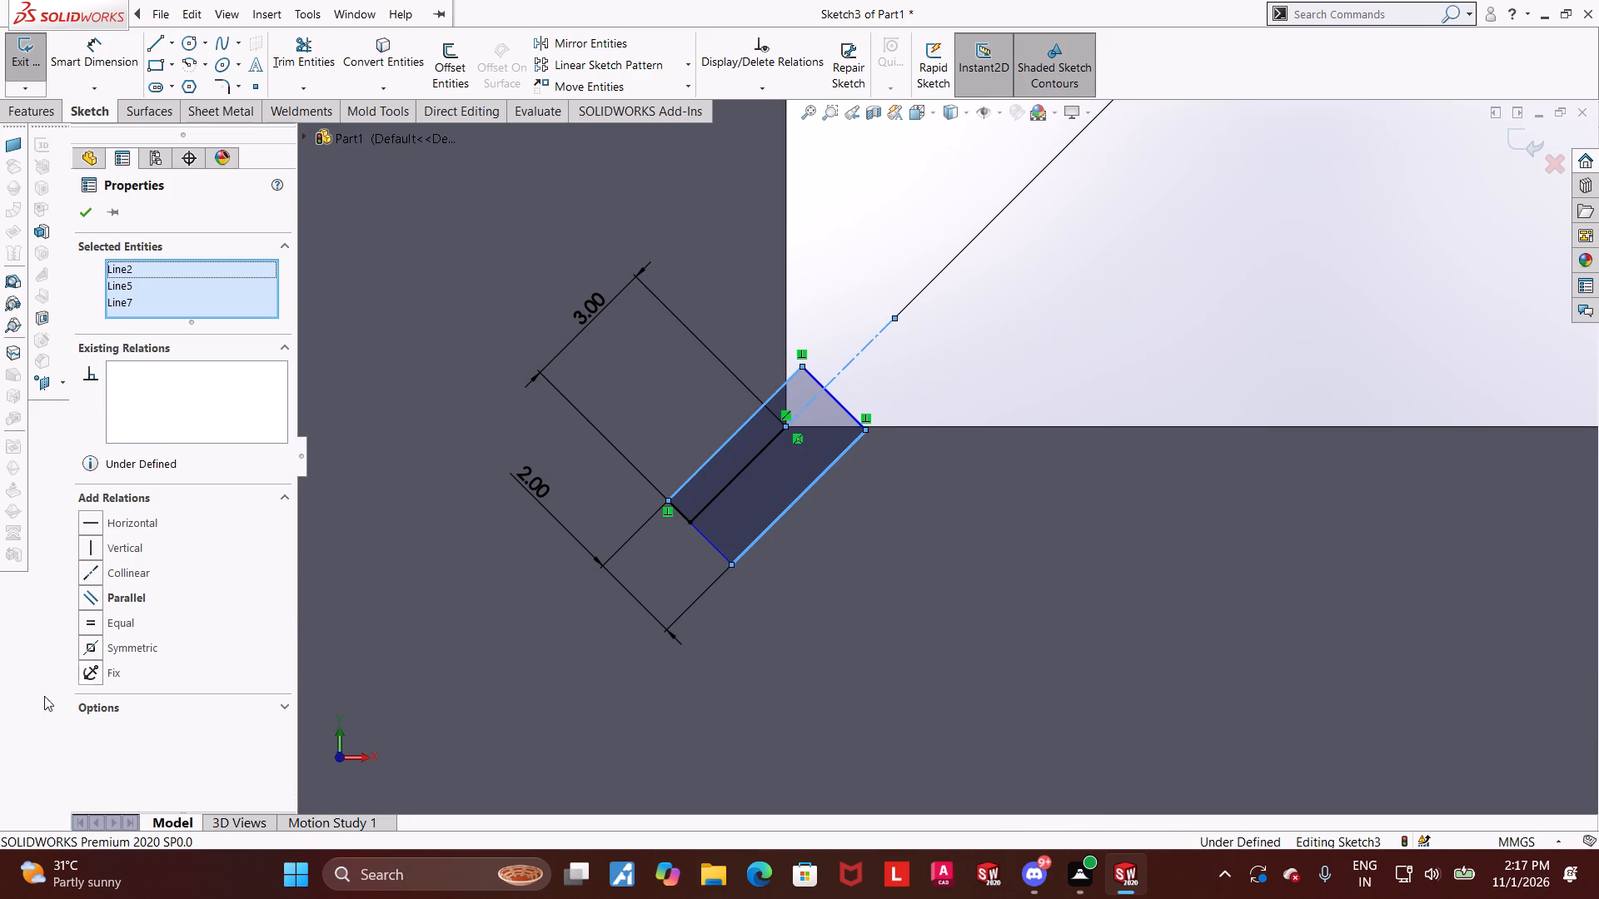
left_click(93, 643)
left_click(1178, 323)
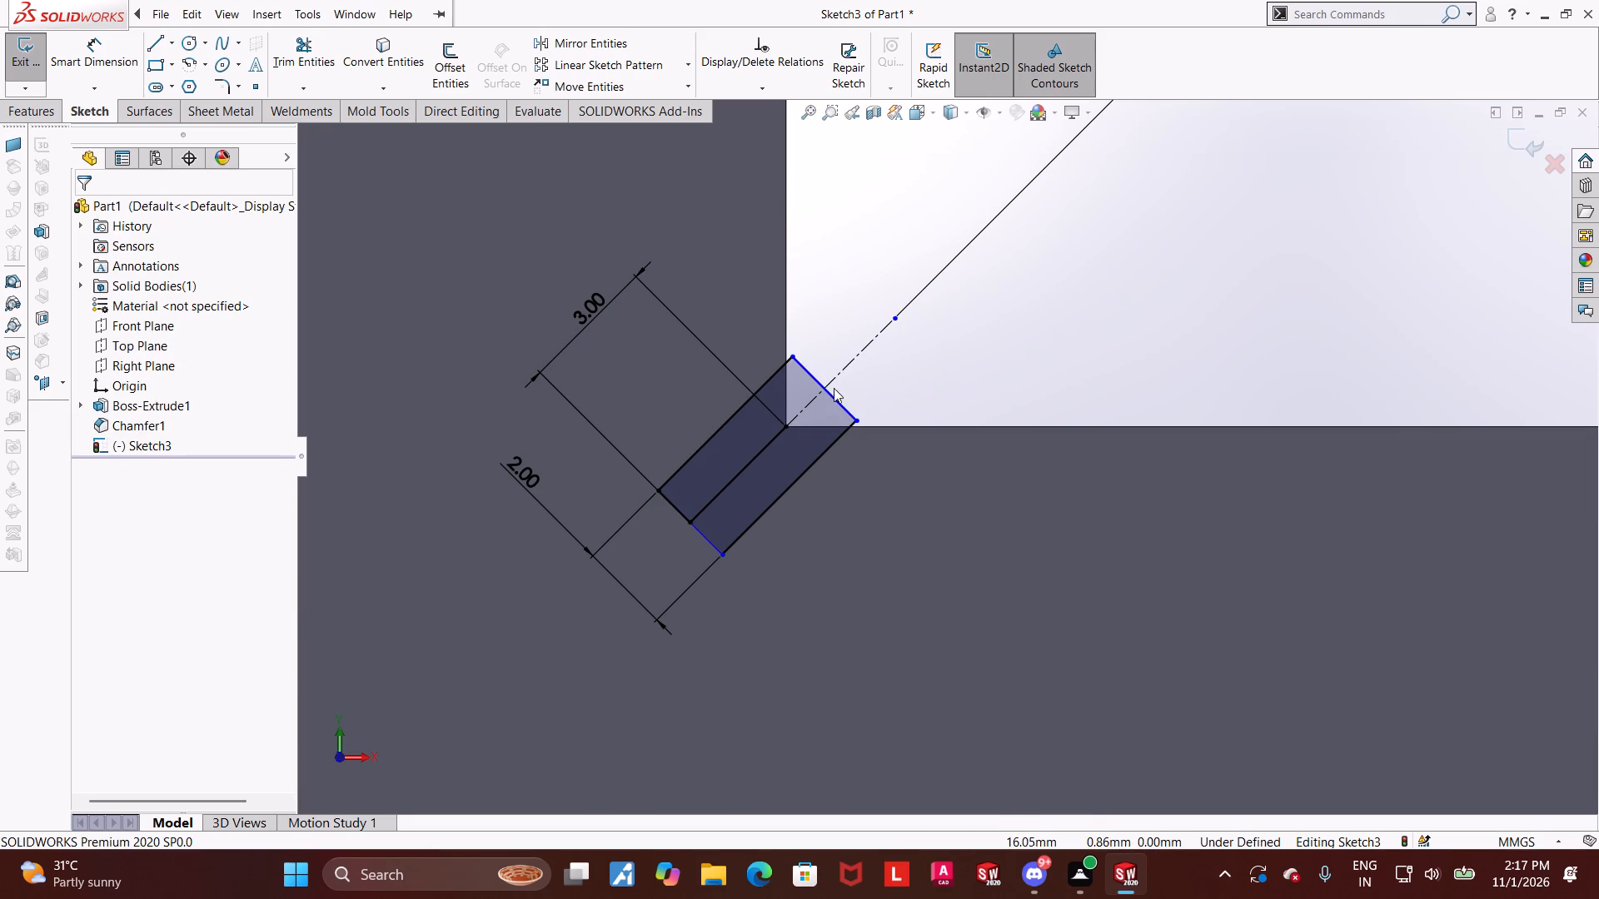
Make the rectangle's upper outer corner coincident with the vertical step edge.
left_click(797, 360)
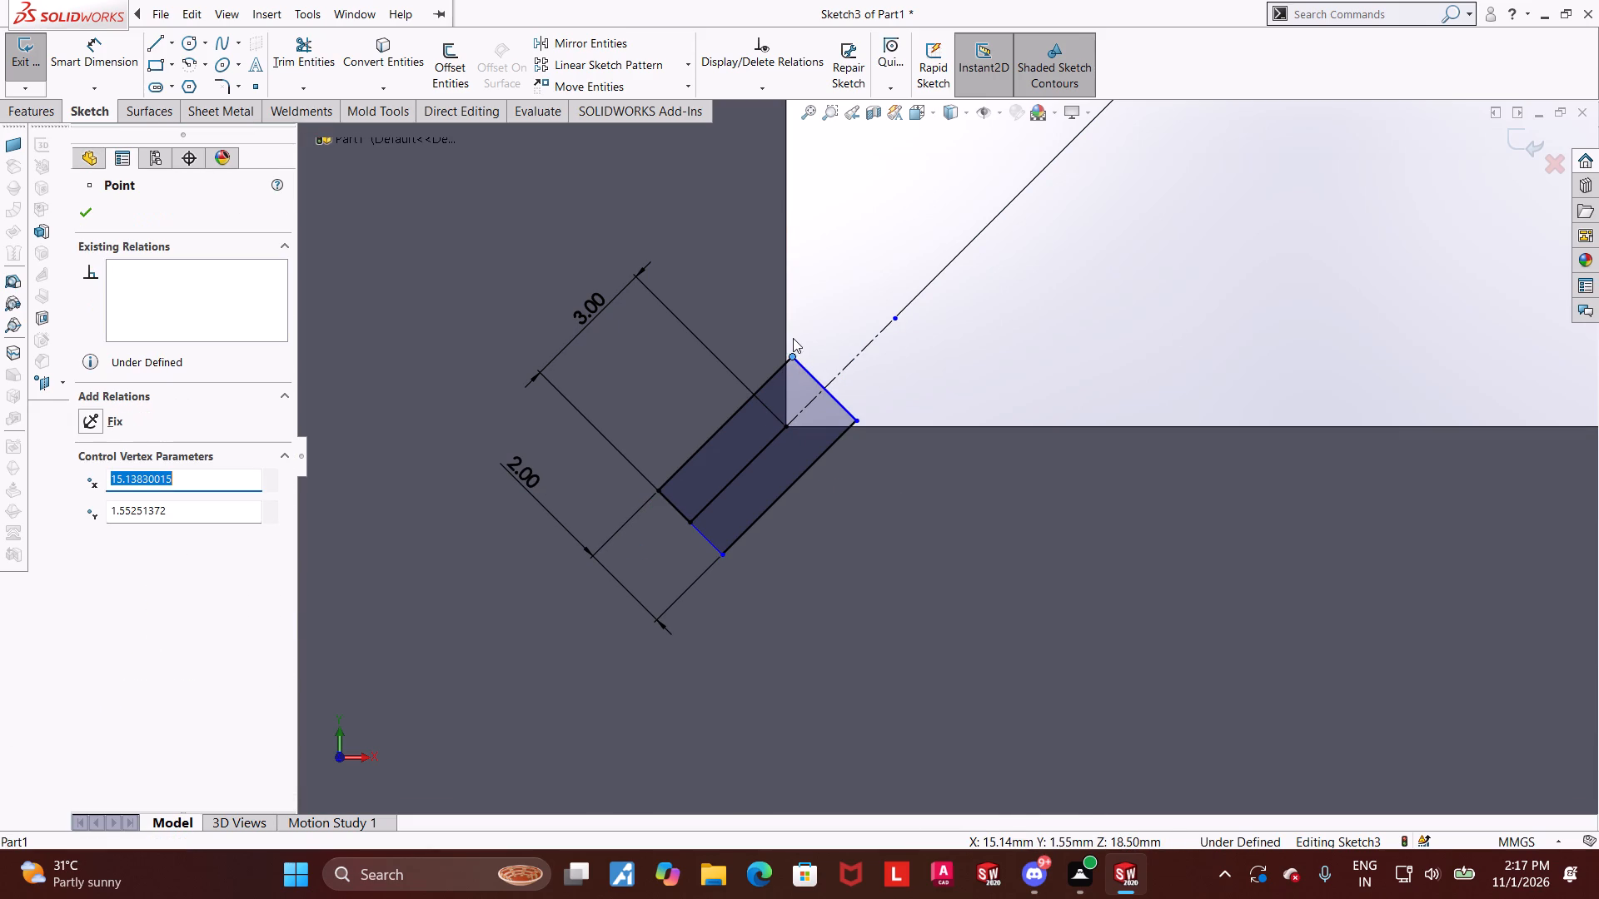
left_click(788, 335, "ctrl")
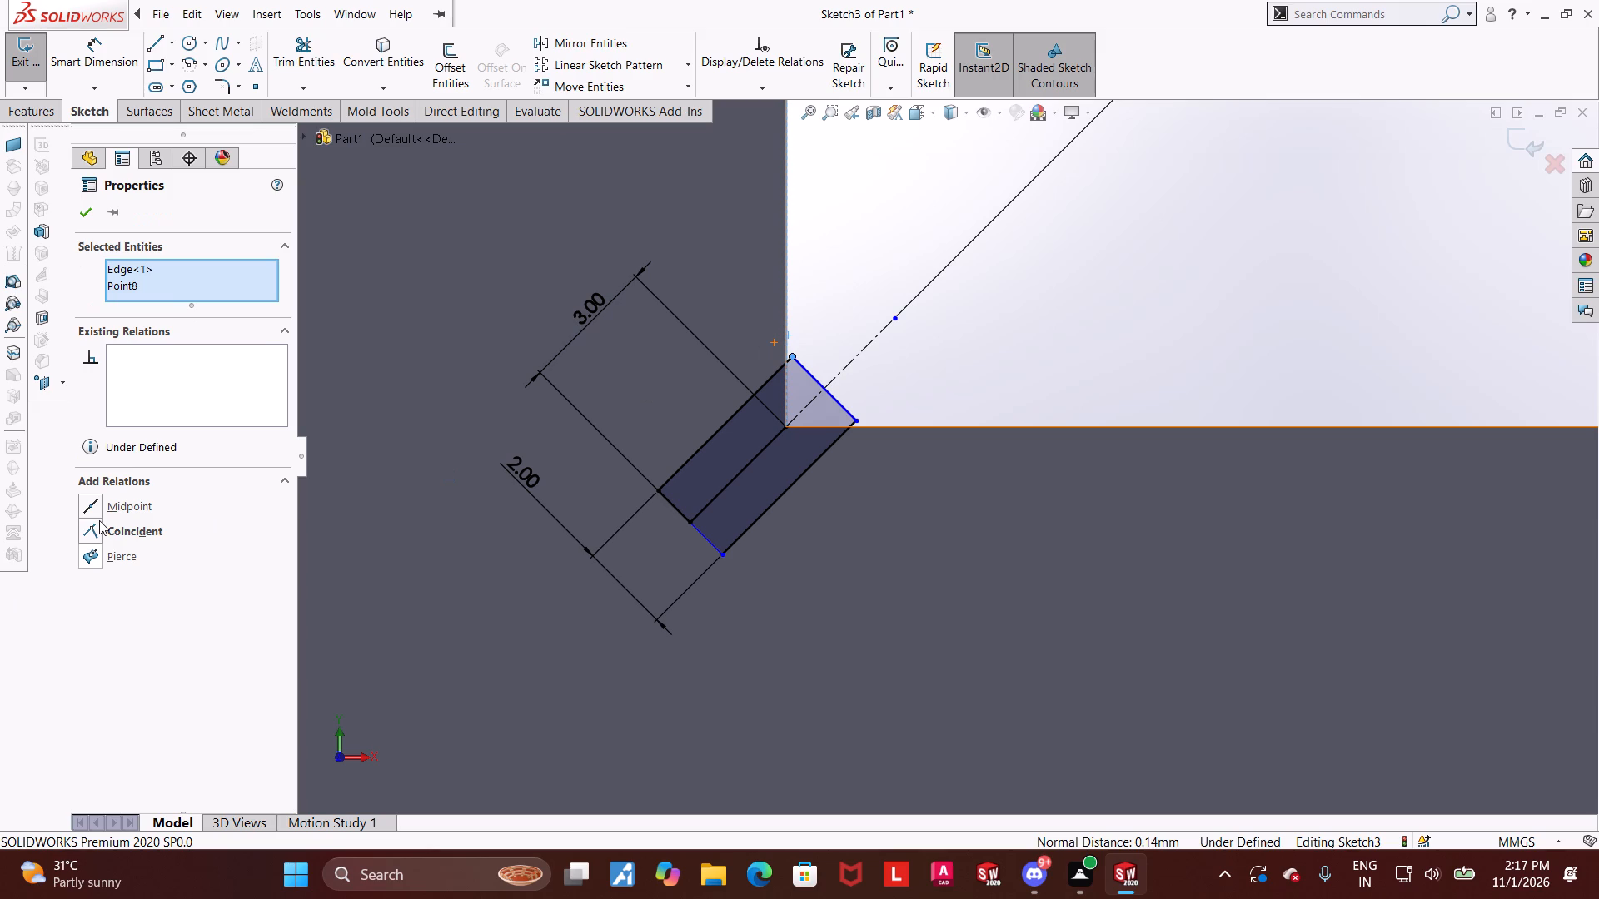
left_click(91, 529)
left_click(1219, 317)
scroll(945, 346, "up", 2)
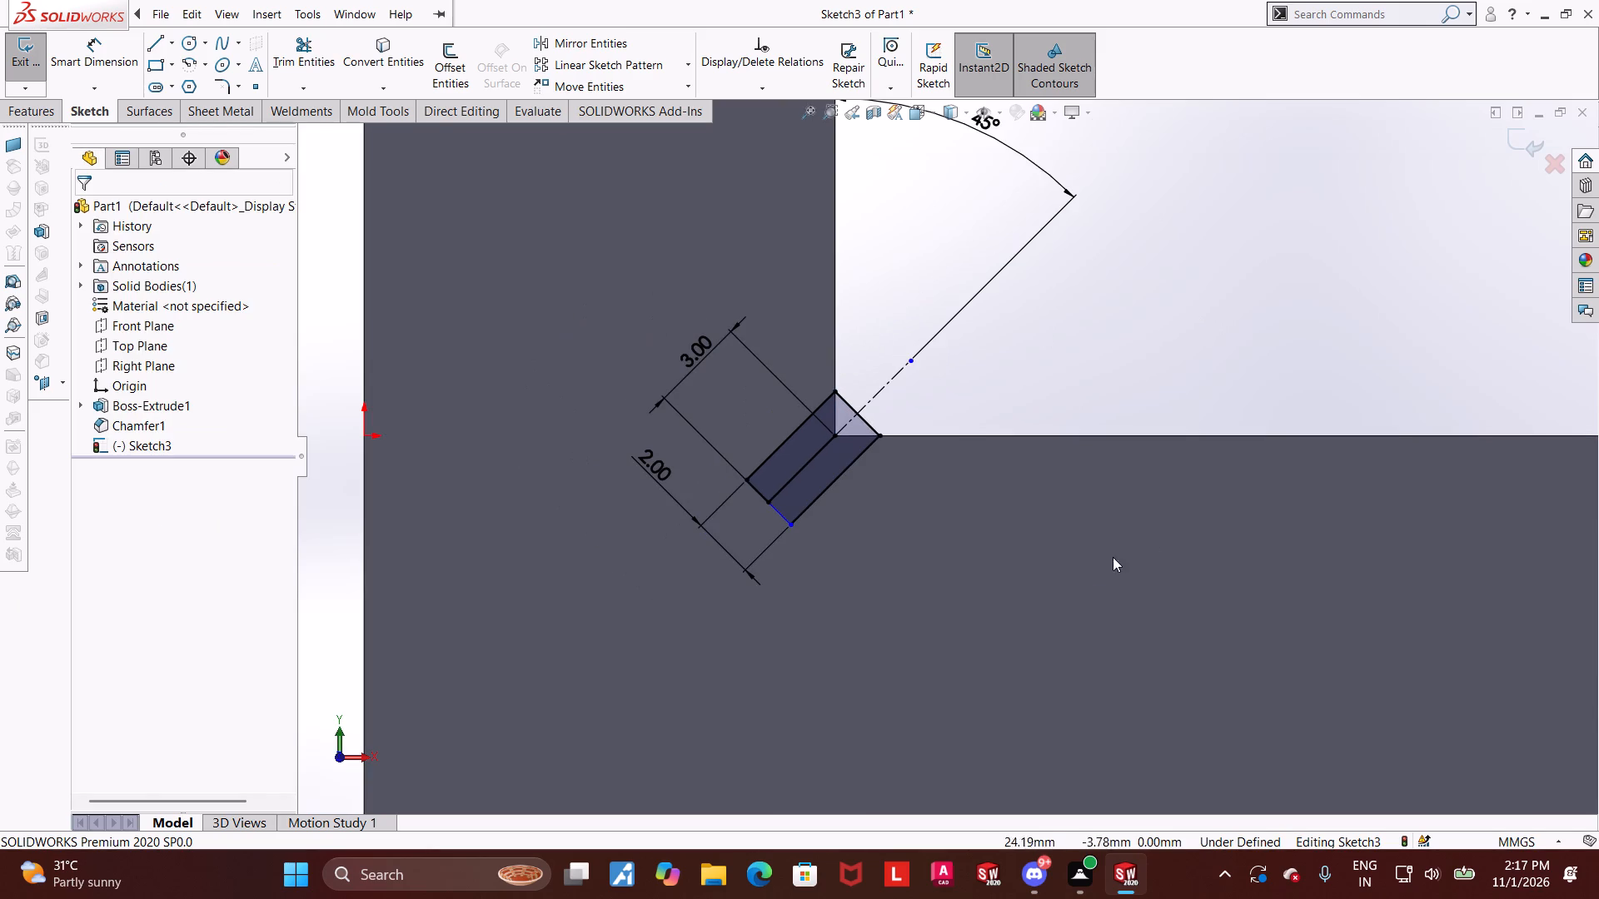
Make the two short segments forming the rectangle's inner end collinear.
scroll(904, 531, "down", 2)
left_click(726, 493)
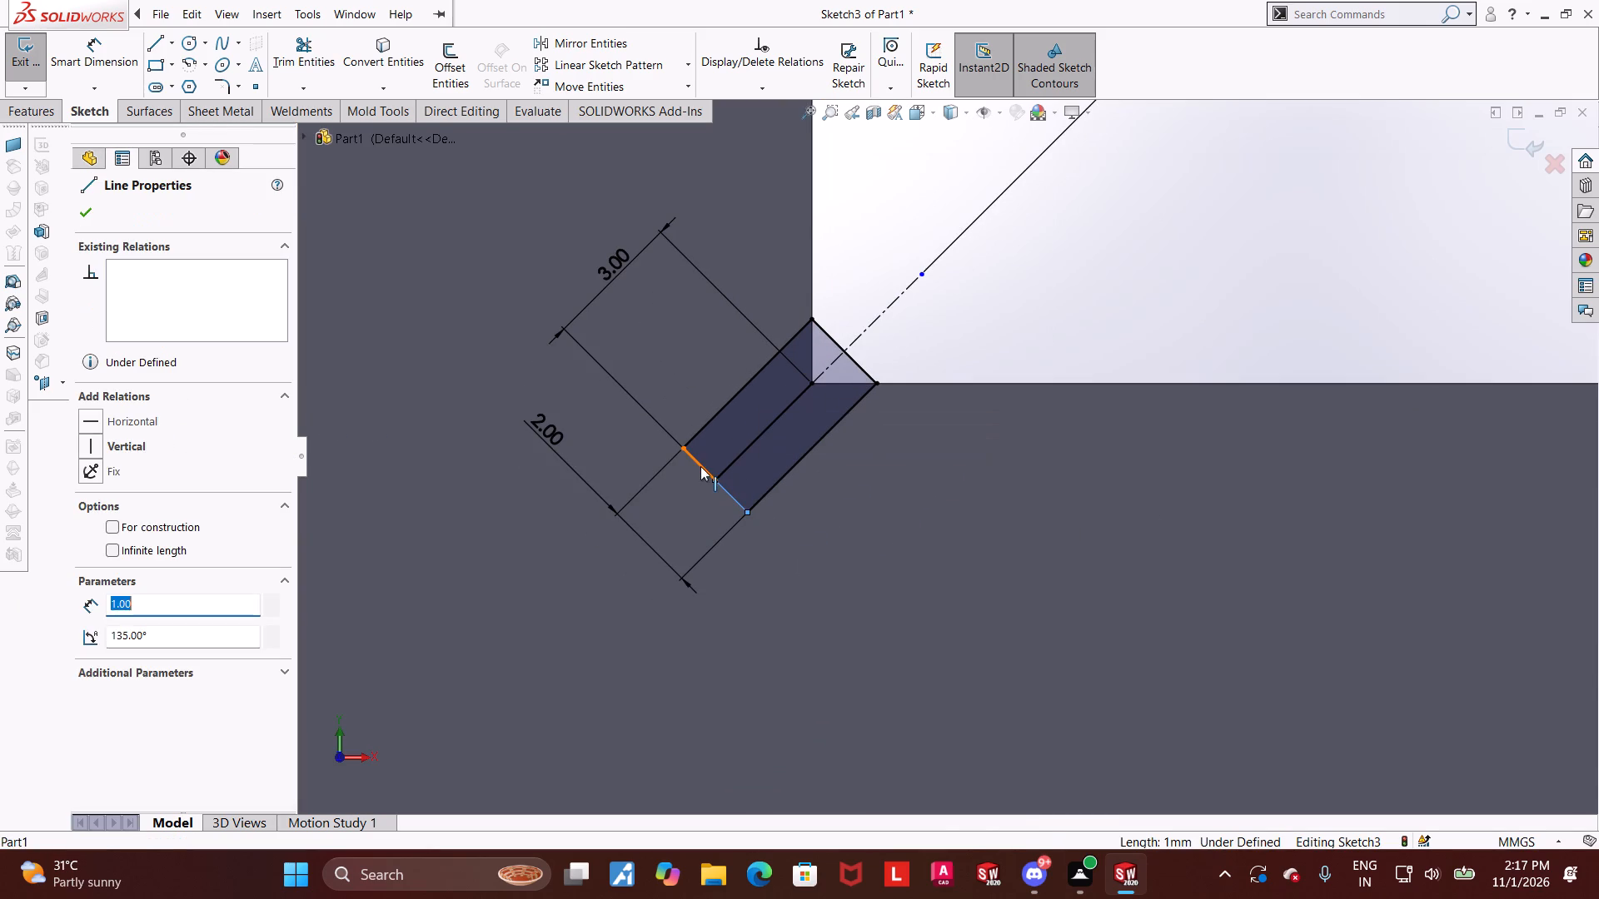
left_click(700, 466, "ctrl")
left_click(94, 560)
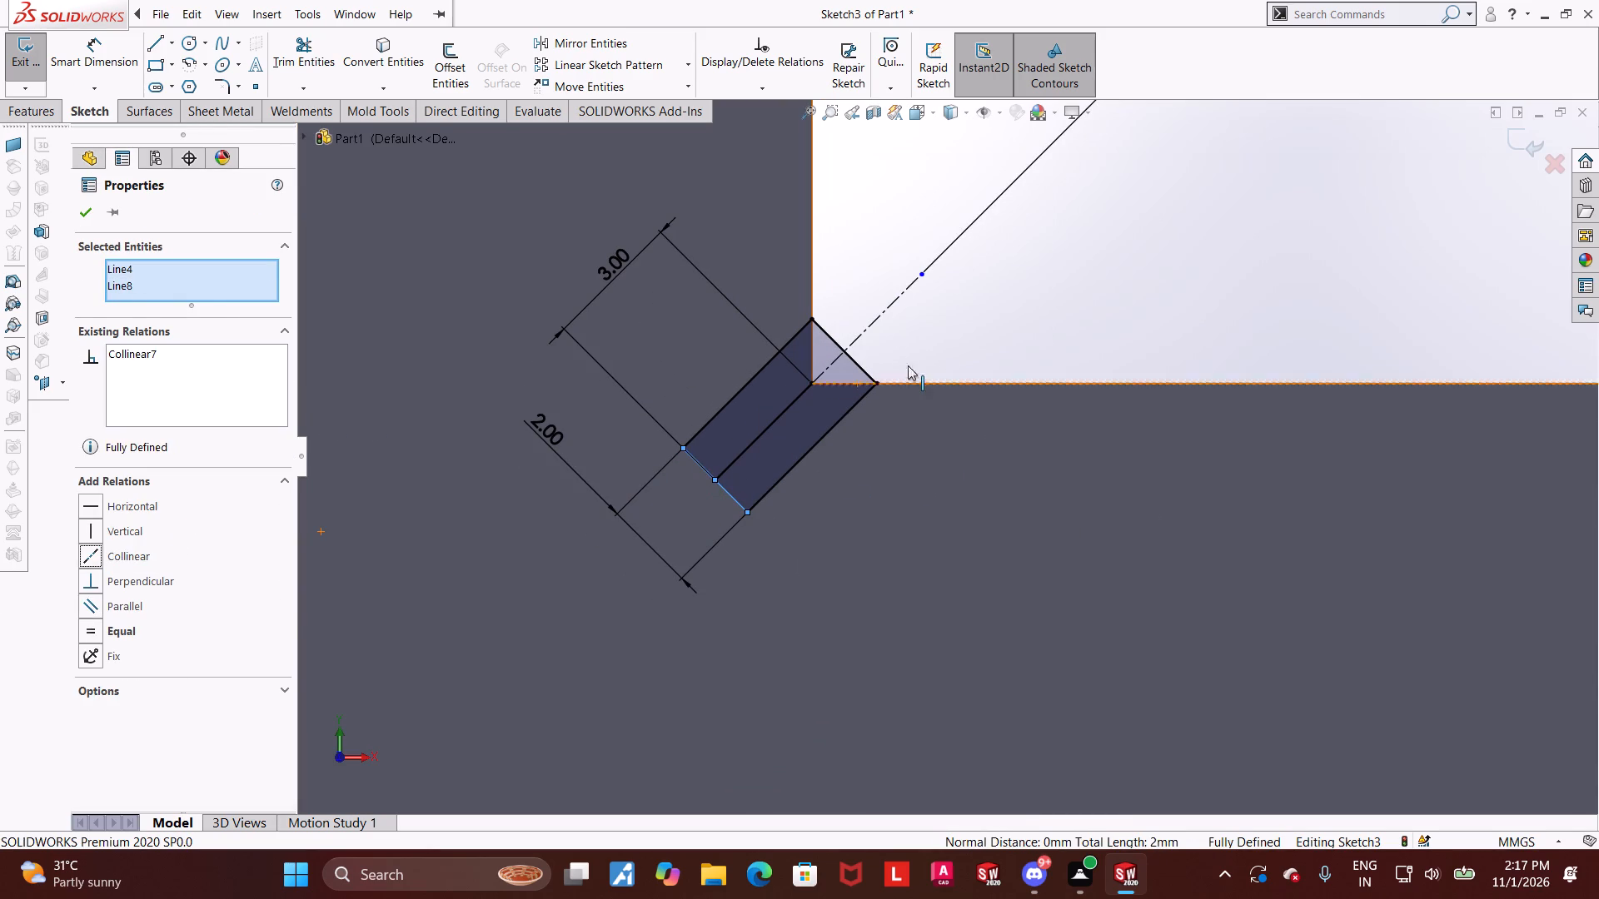
left_click(1024, 355)
Convert the 3 mm diagonal line inside the rectangle to construction geometry.
scroll(916, 377, "down", 2)
scroll(667, 515, "up", 4)
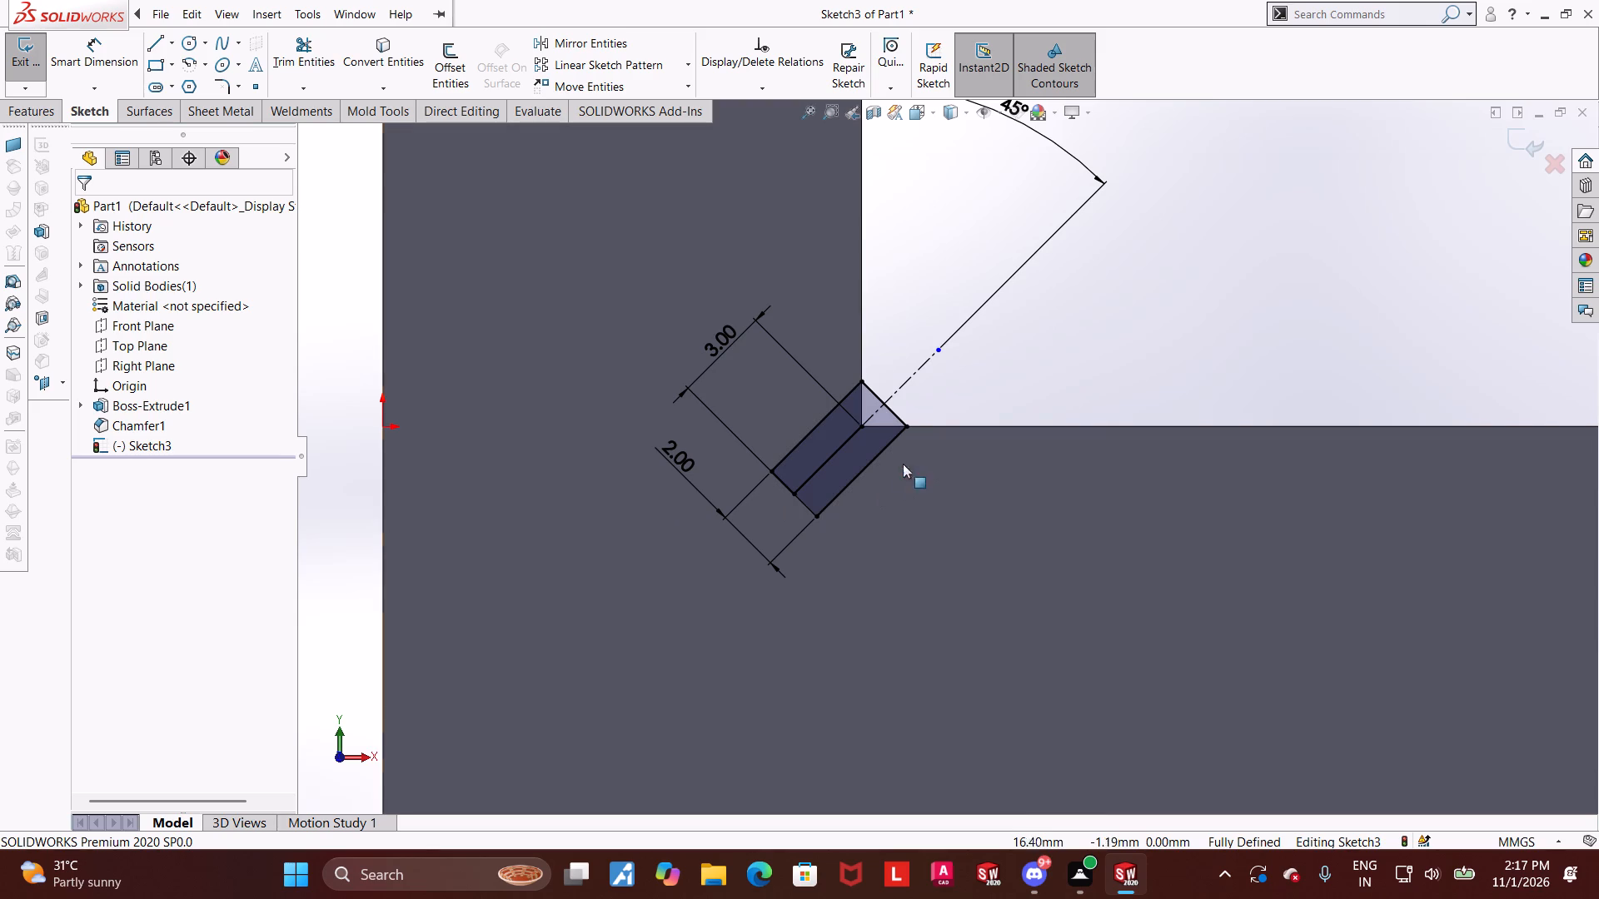
left_click(845, 441)
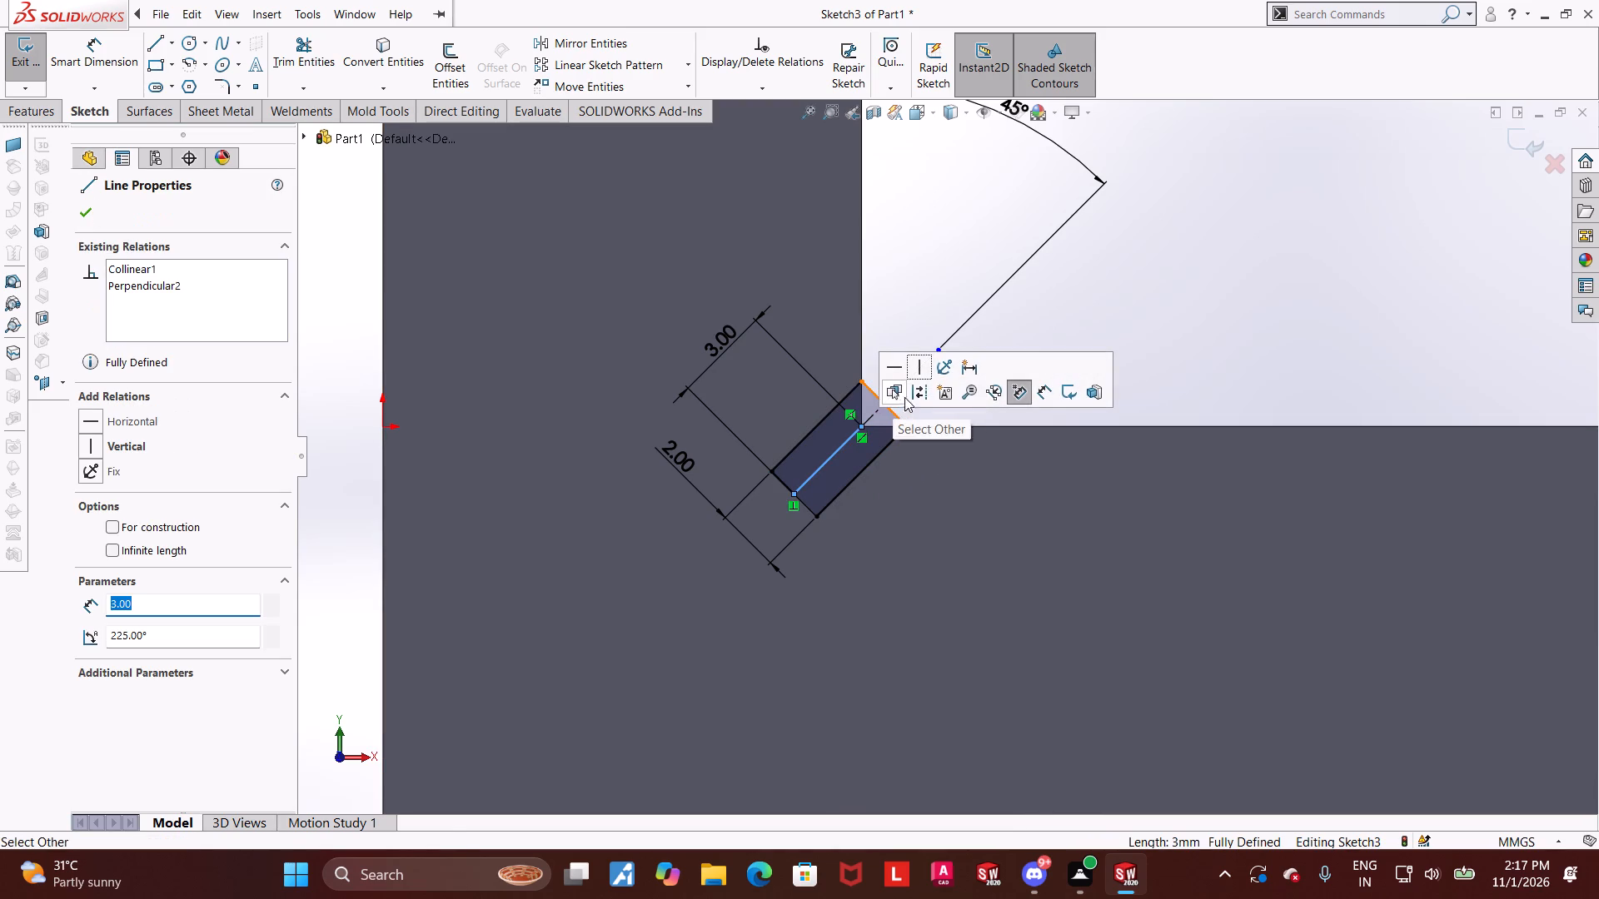
left_click(922, 395)
left_click(1277, 363)
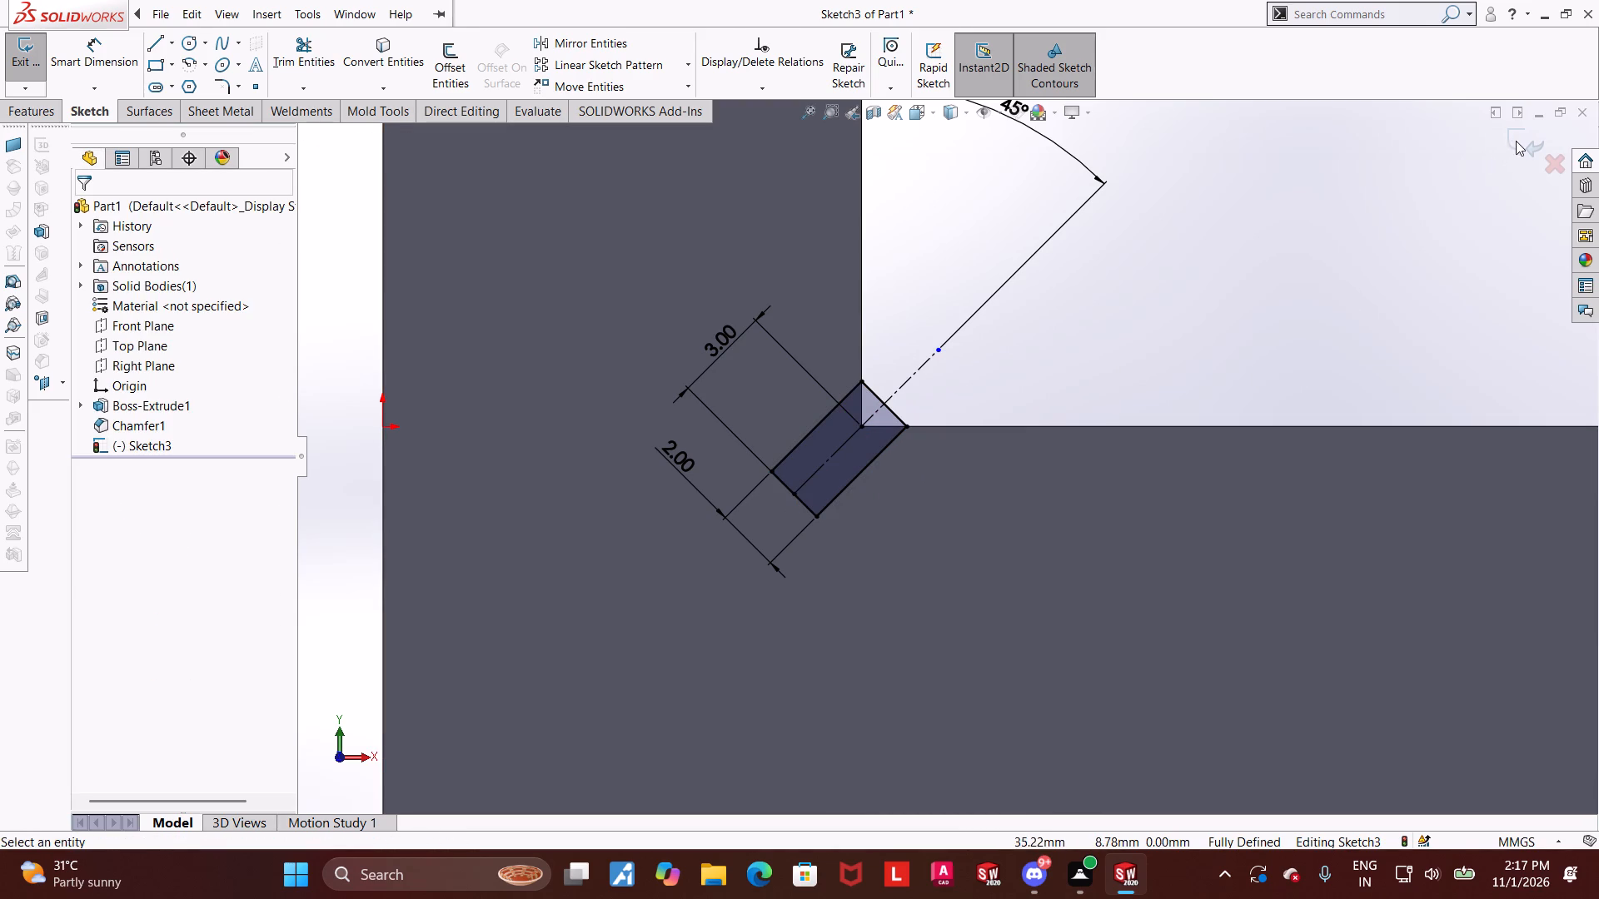
Finish the slot sketch and cut-extrude the diagonal rectangle through the full width of the block.
left_click(1516, 141)
scroll(1214, 243, "up", 3)
middle_click_drag(1156, 272, 1116, 306)
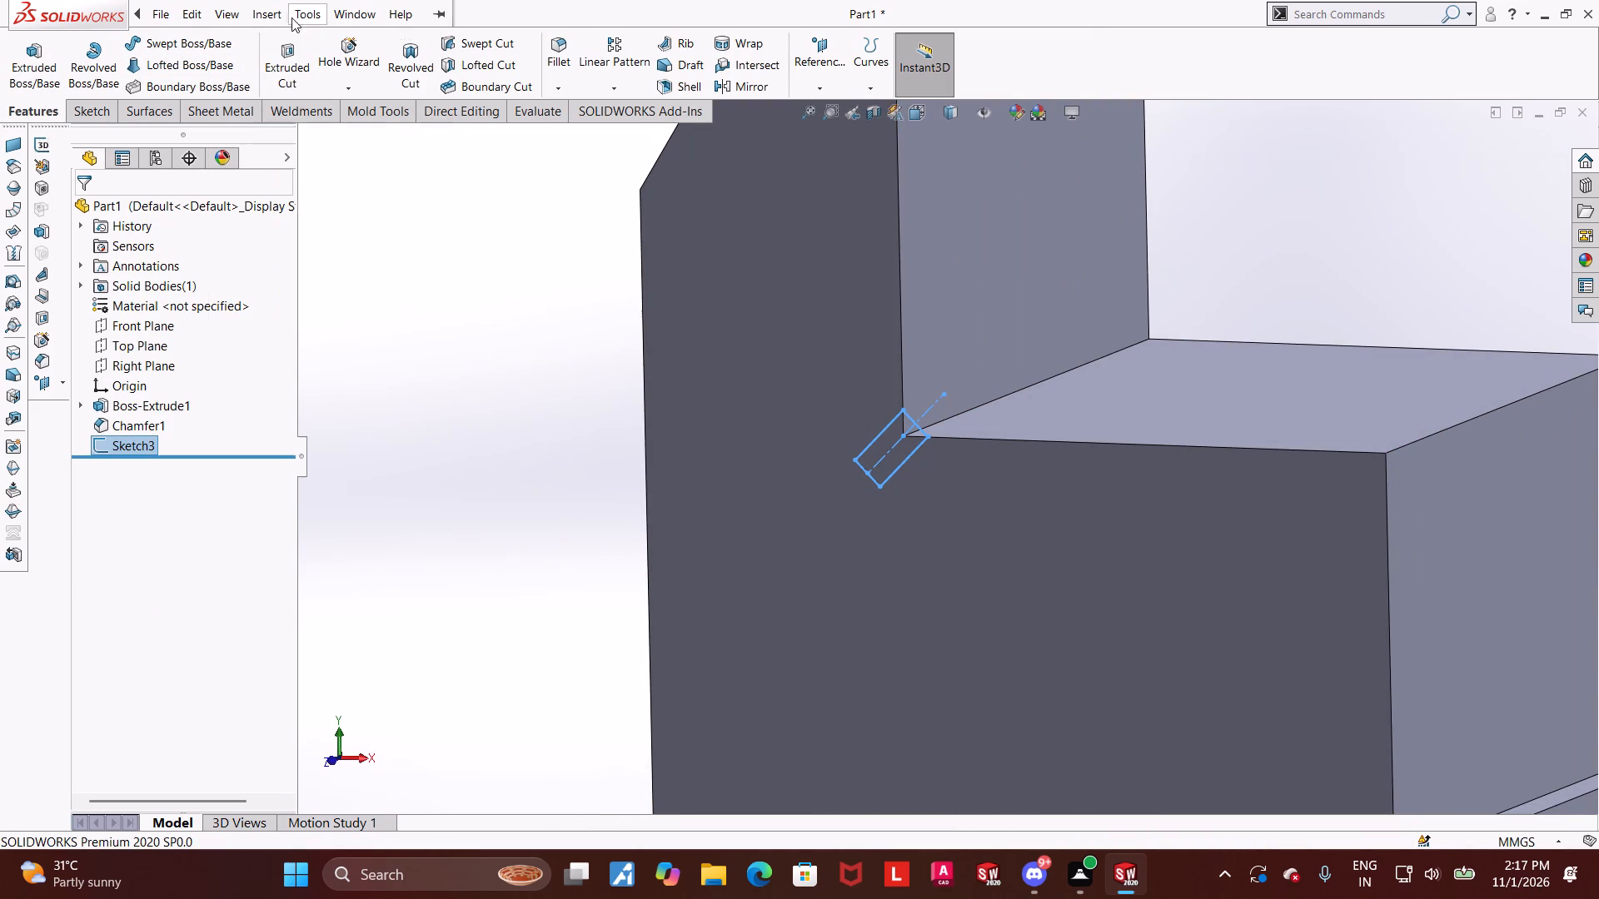
left_click(285, 68)
left_click(136, 329)
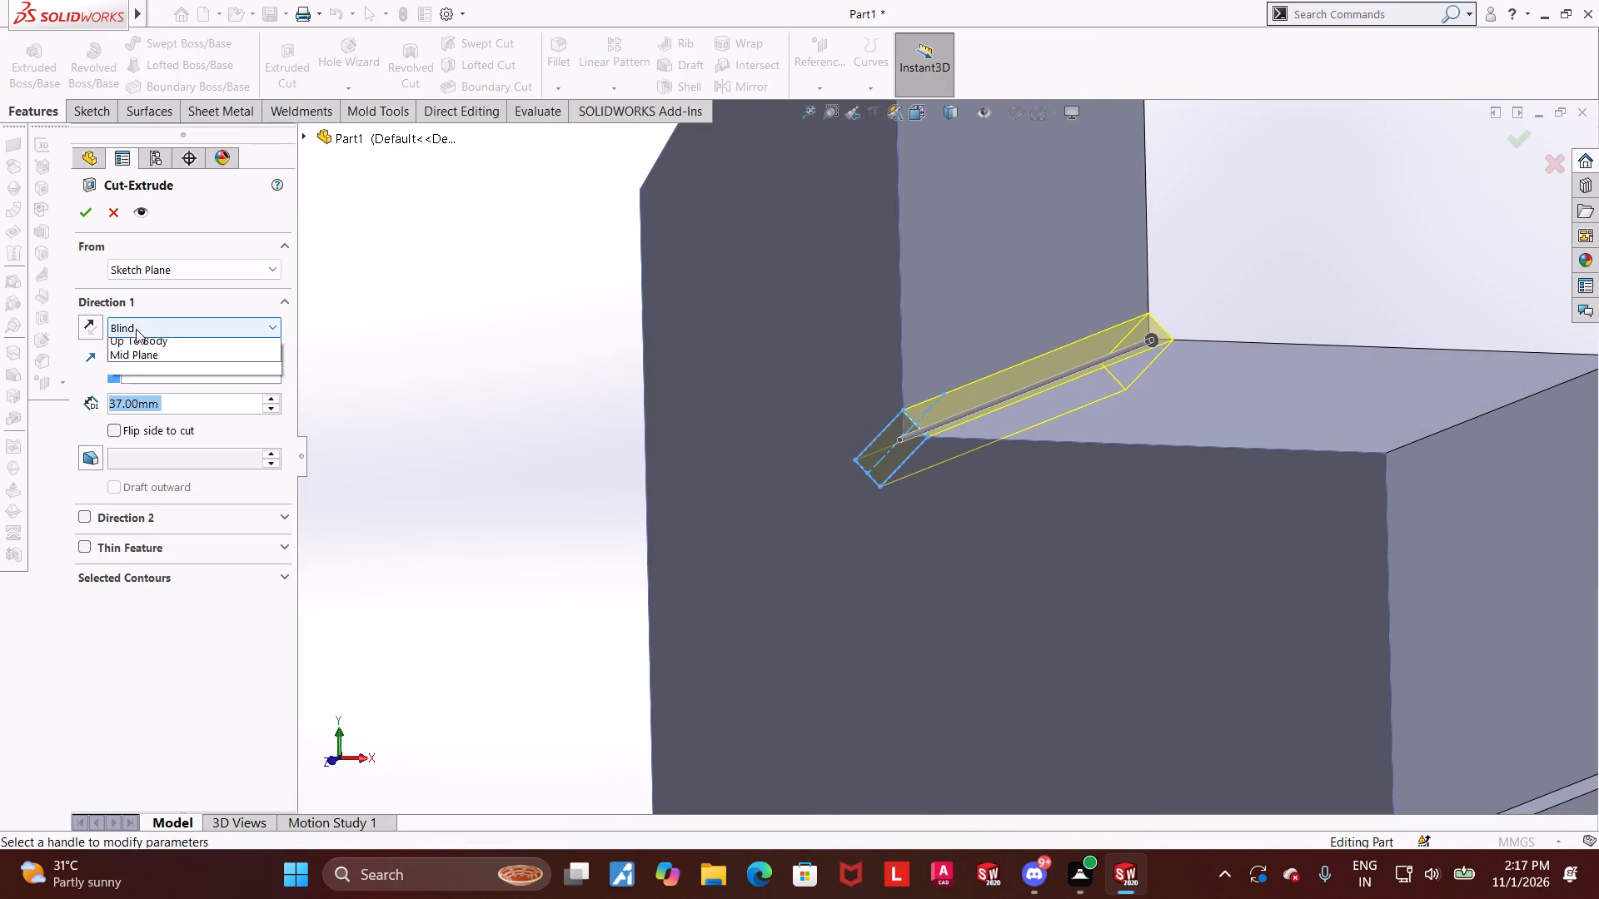
left_click(136, 355)
left_click(80, 206)
scroll(1265, 462, "up", 4)
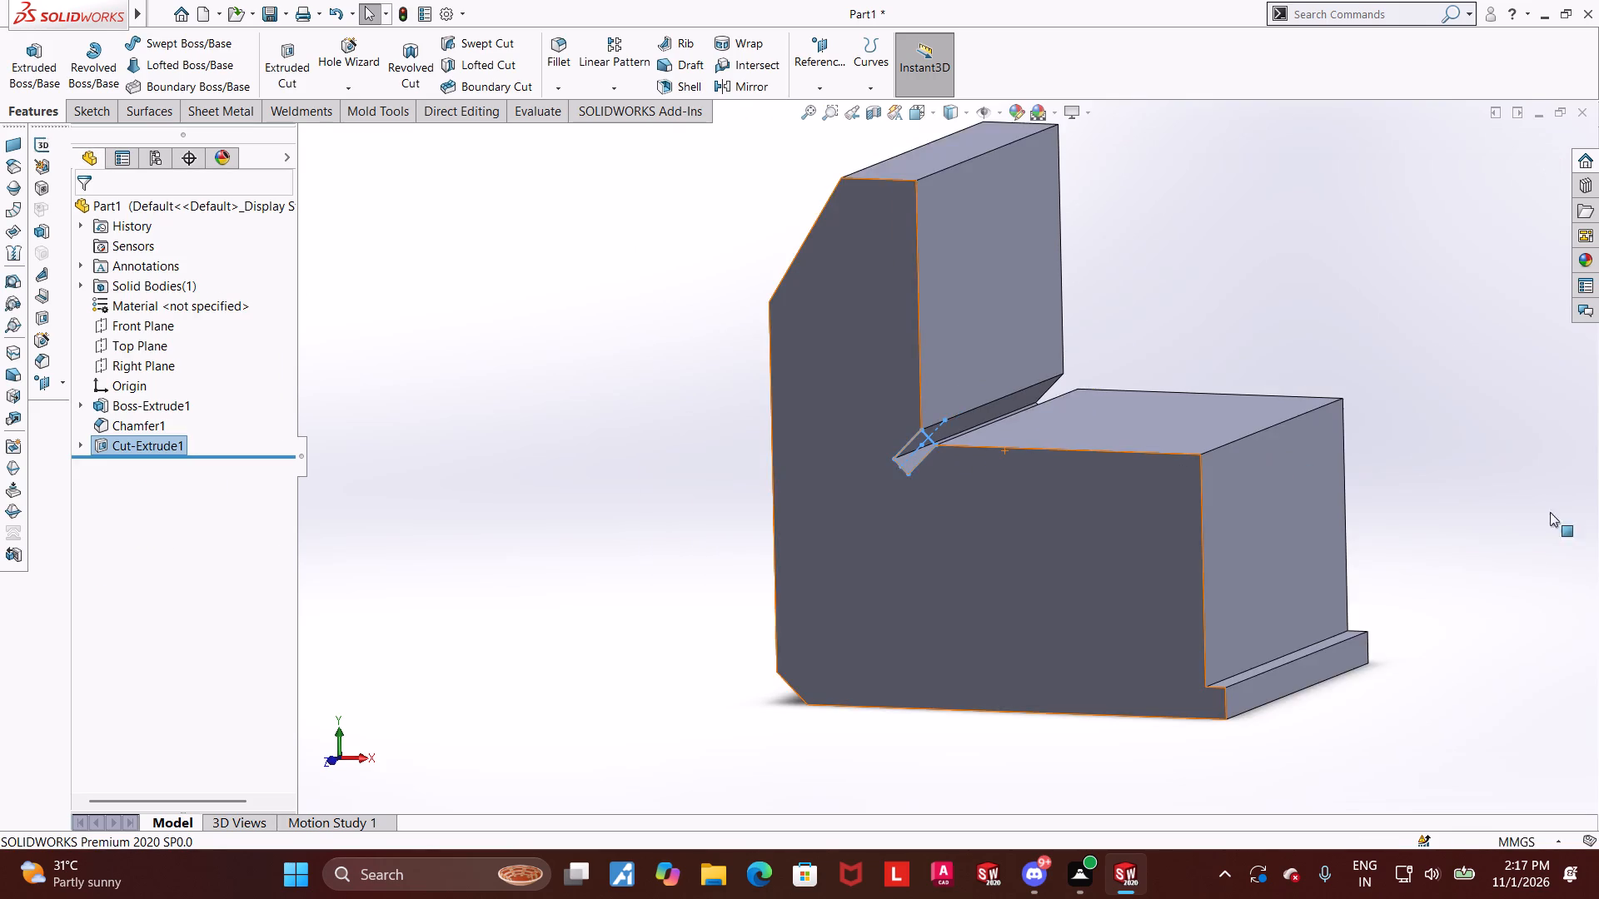
left_click(1587, 519)
Examine the part from an isometric view and from several sides, including the slot, chamfers and back face.
key("ctrl+7")
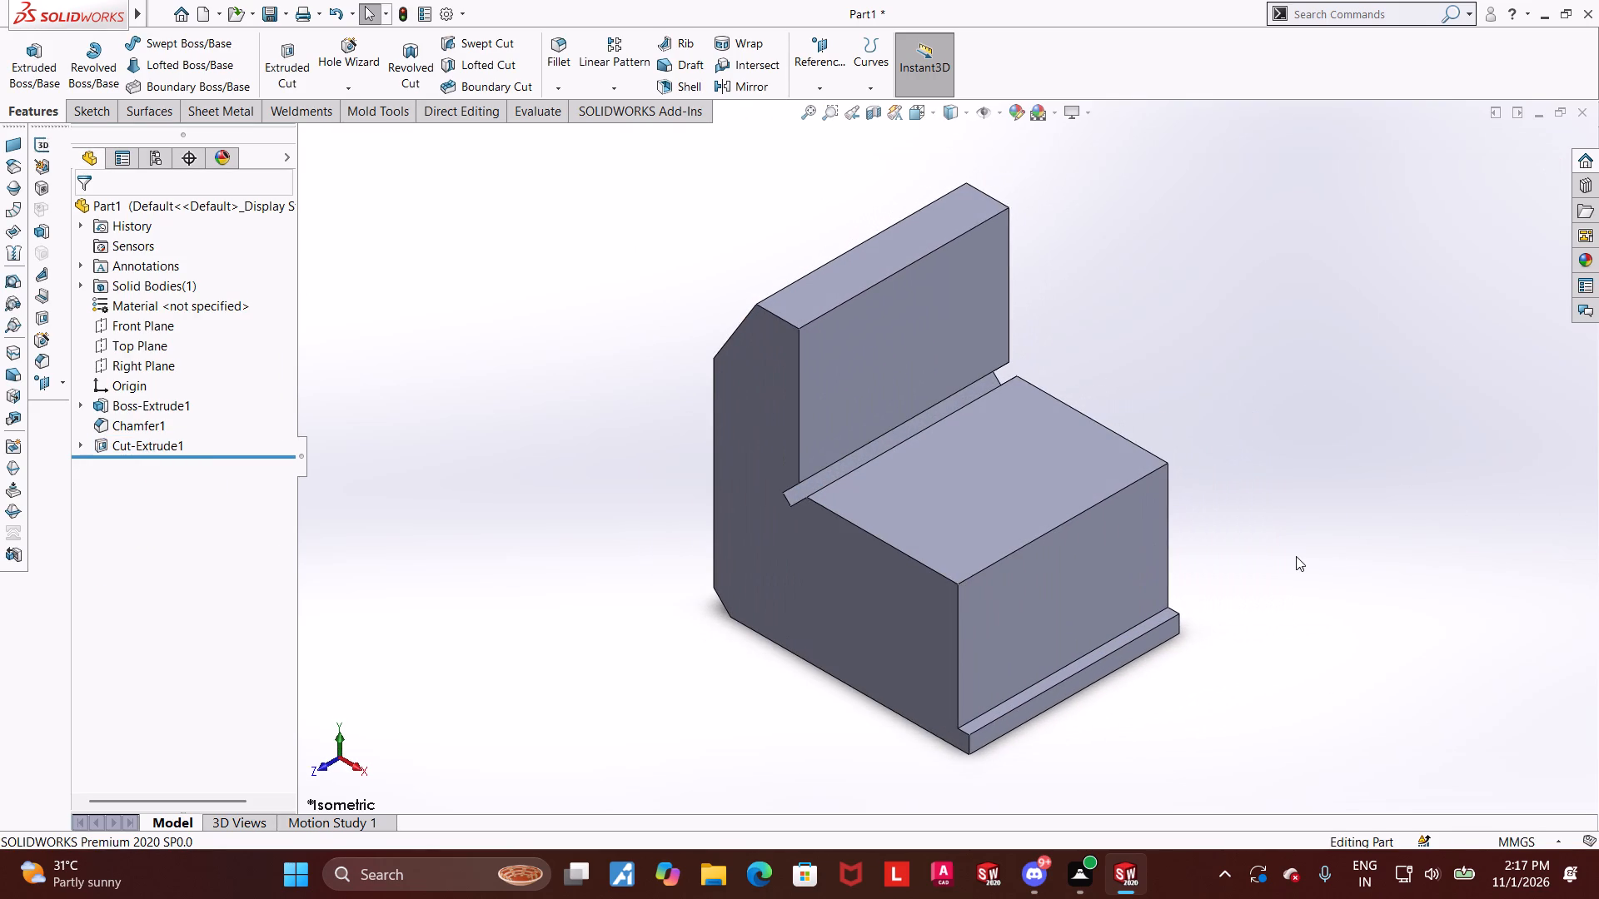
scroll(1174, 552, "up", 2)
middle_click_drag(999, 554, 1112, 432)
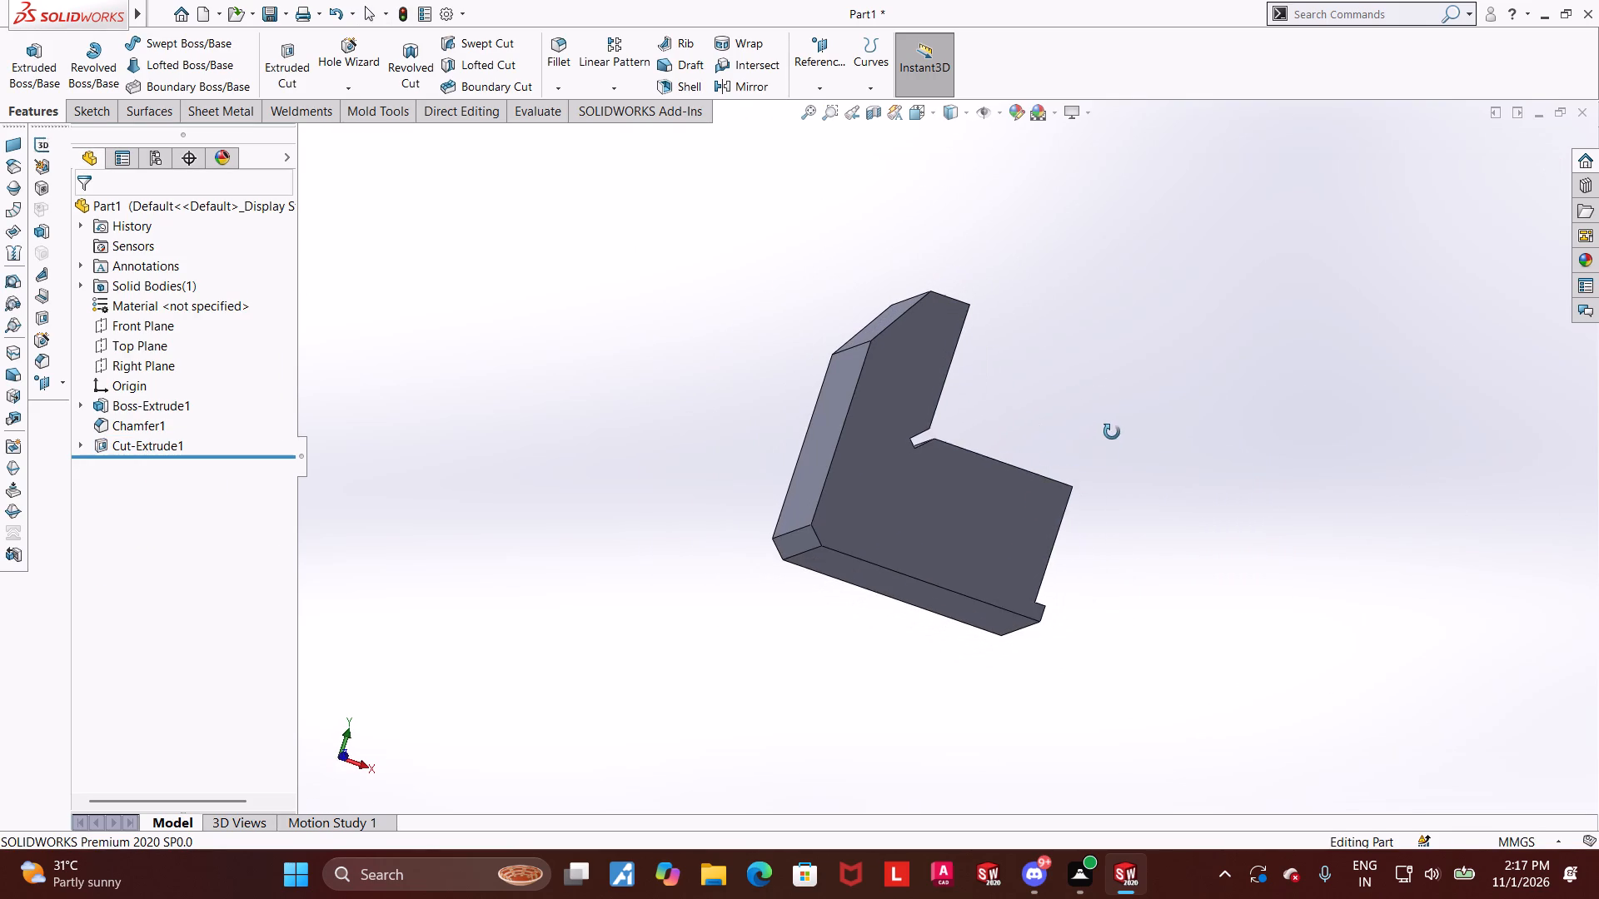
middle_click_drag(1112, 432, 1112, 431)
scroll(892, 482, "down", 2)
middle_click_drag(879, 489, 903, 498)
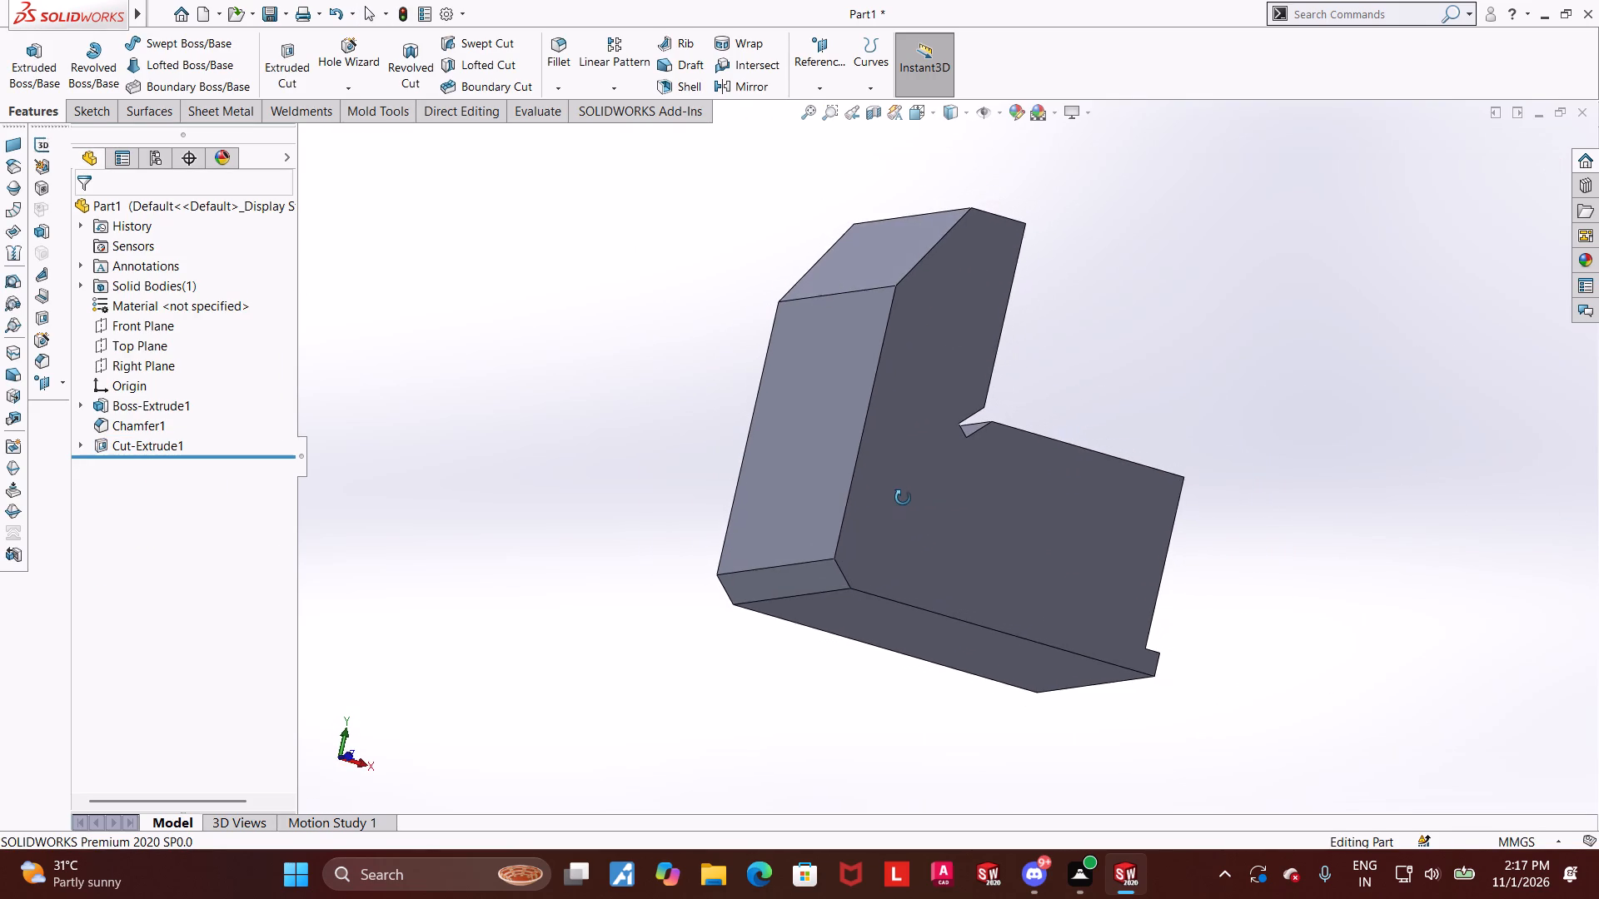
middle_click_drag(903, 498, 382, 577)
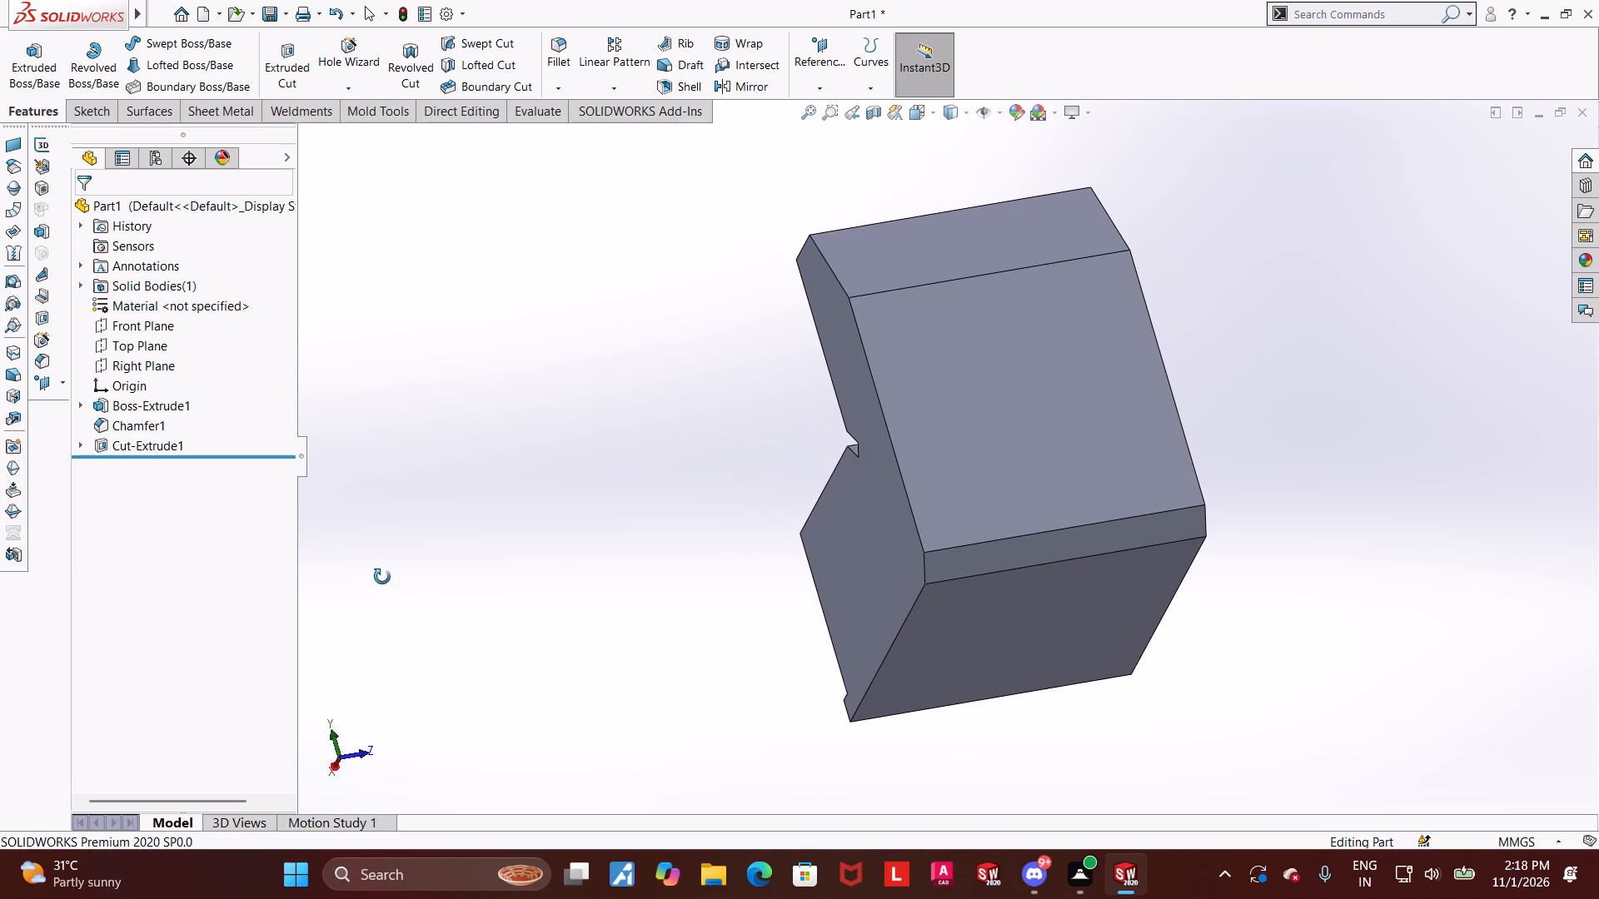
middle_click_drag(382, 577, 565, 551)
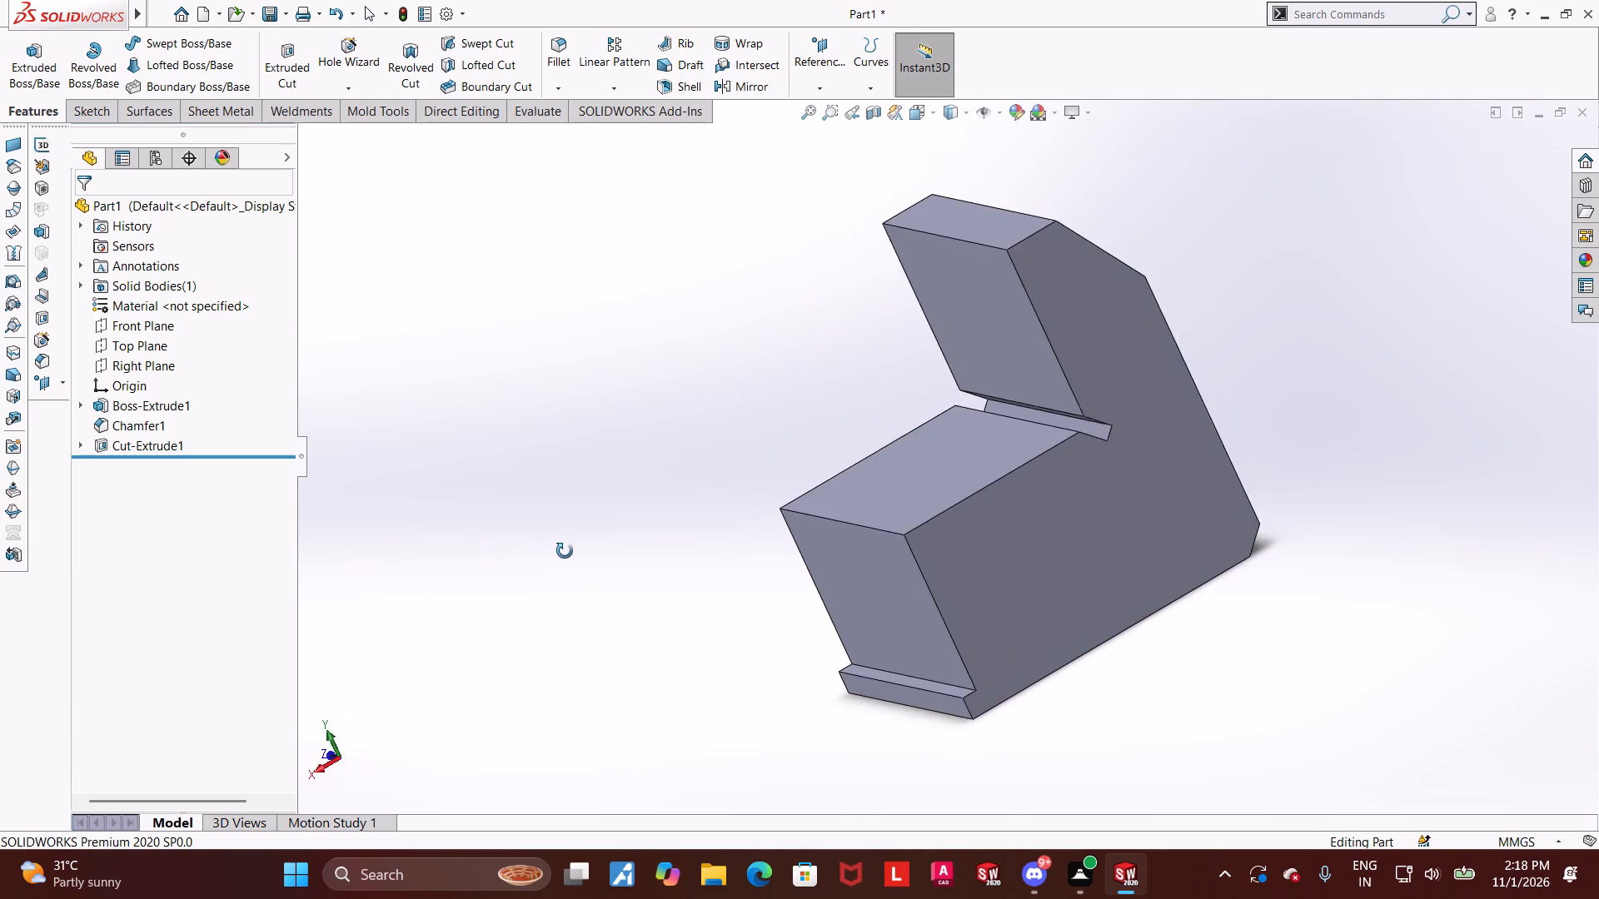
middle_click_drag(565, 551, 495, 564)
middle_click_drag(495, 564, 396, 605)
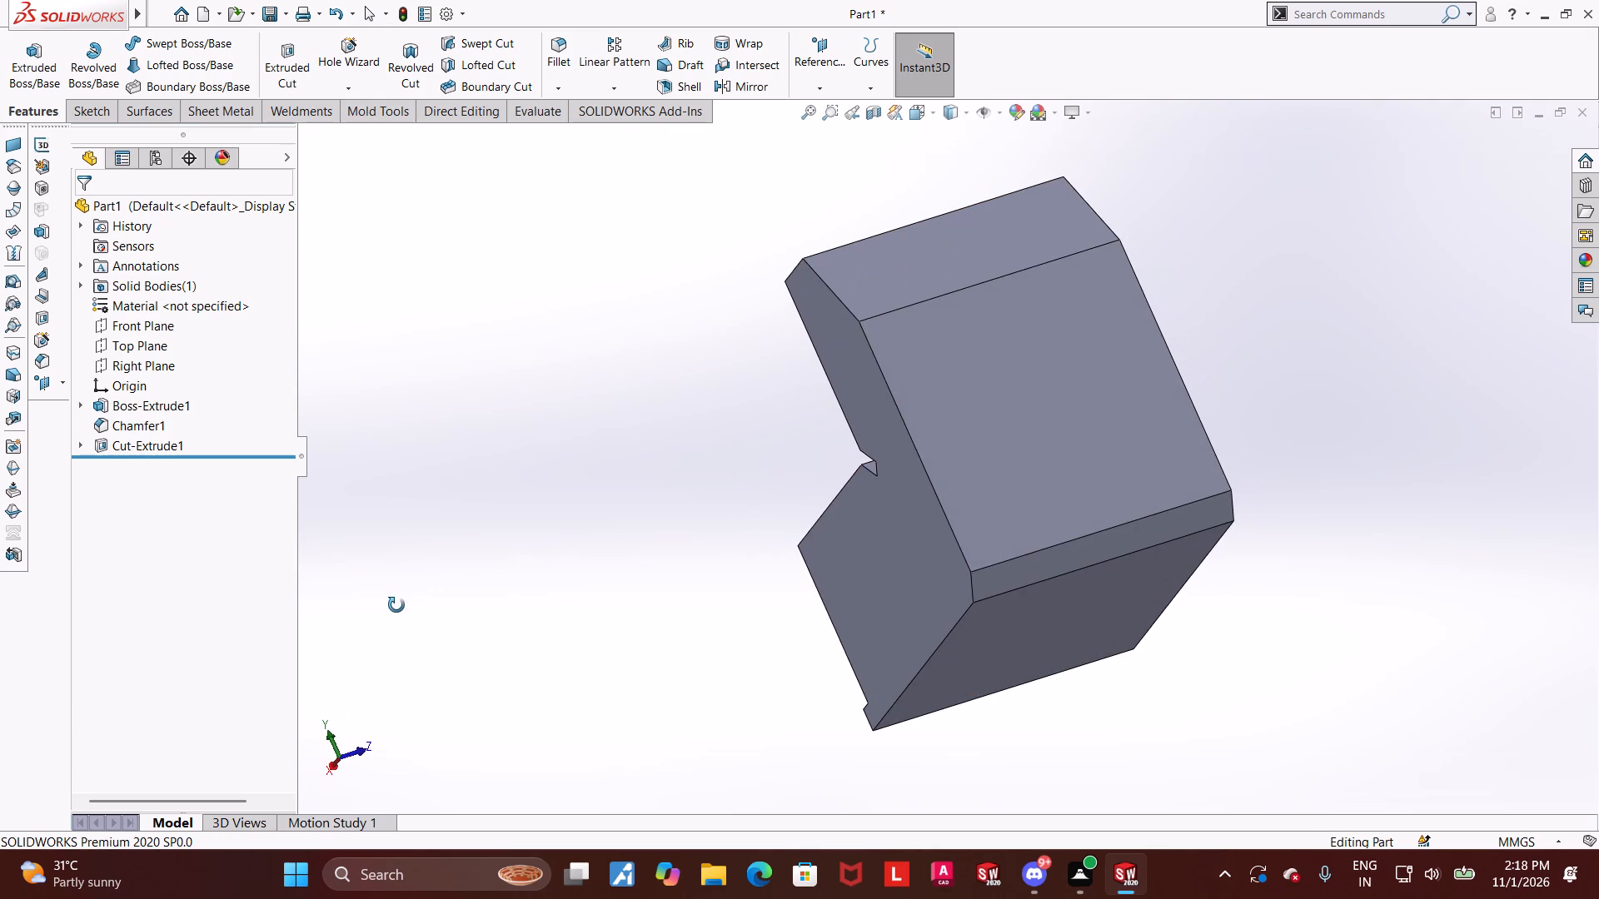
middle_click_drag(396, 605, 431, 584)
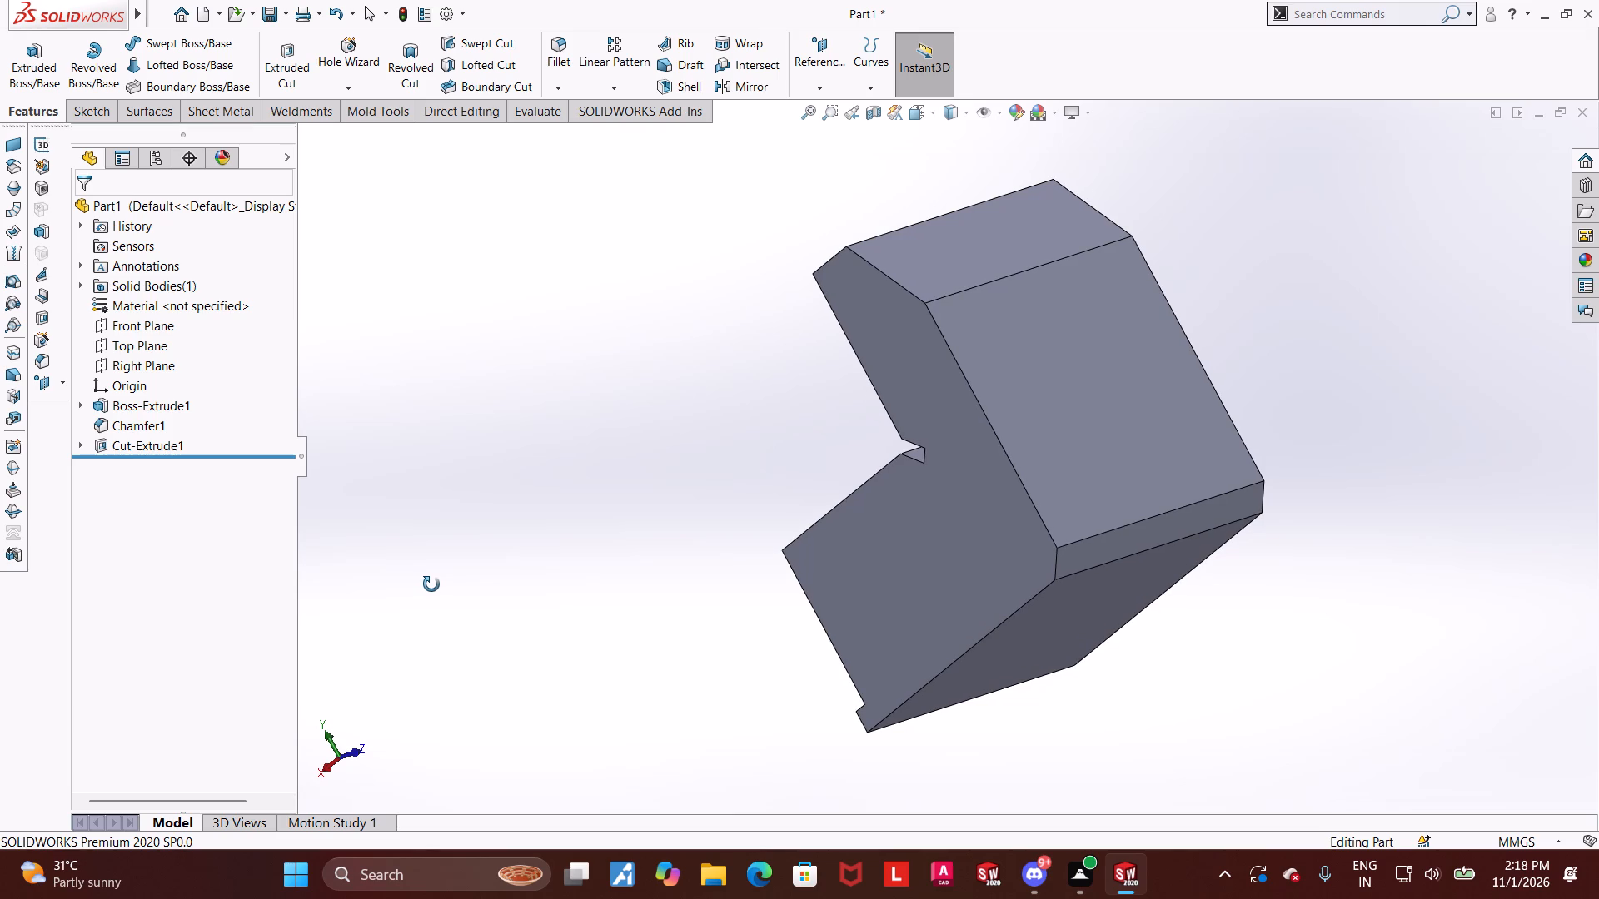
middle_click_drag(431, 584, 422, 579)
middle_click_drag(588, 584, 546, 643)
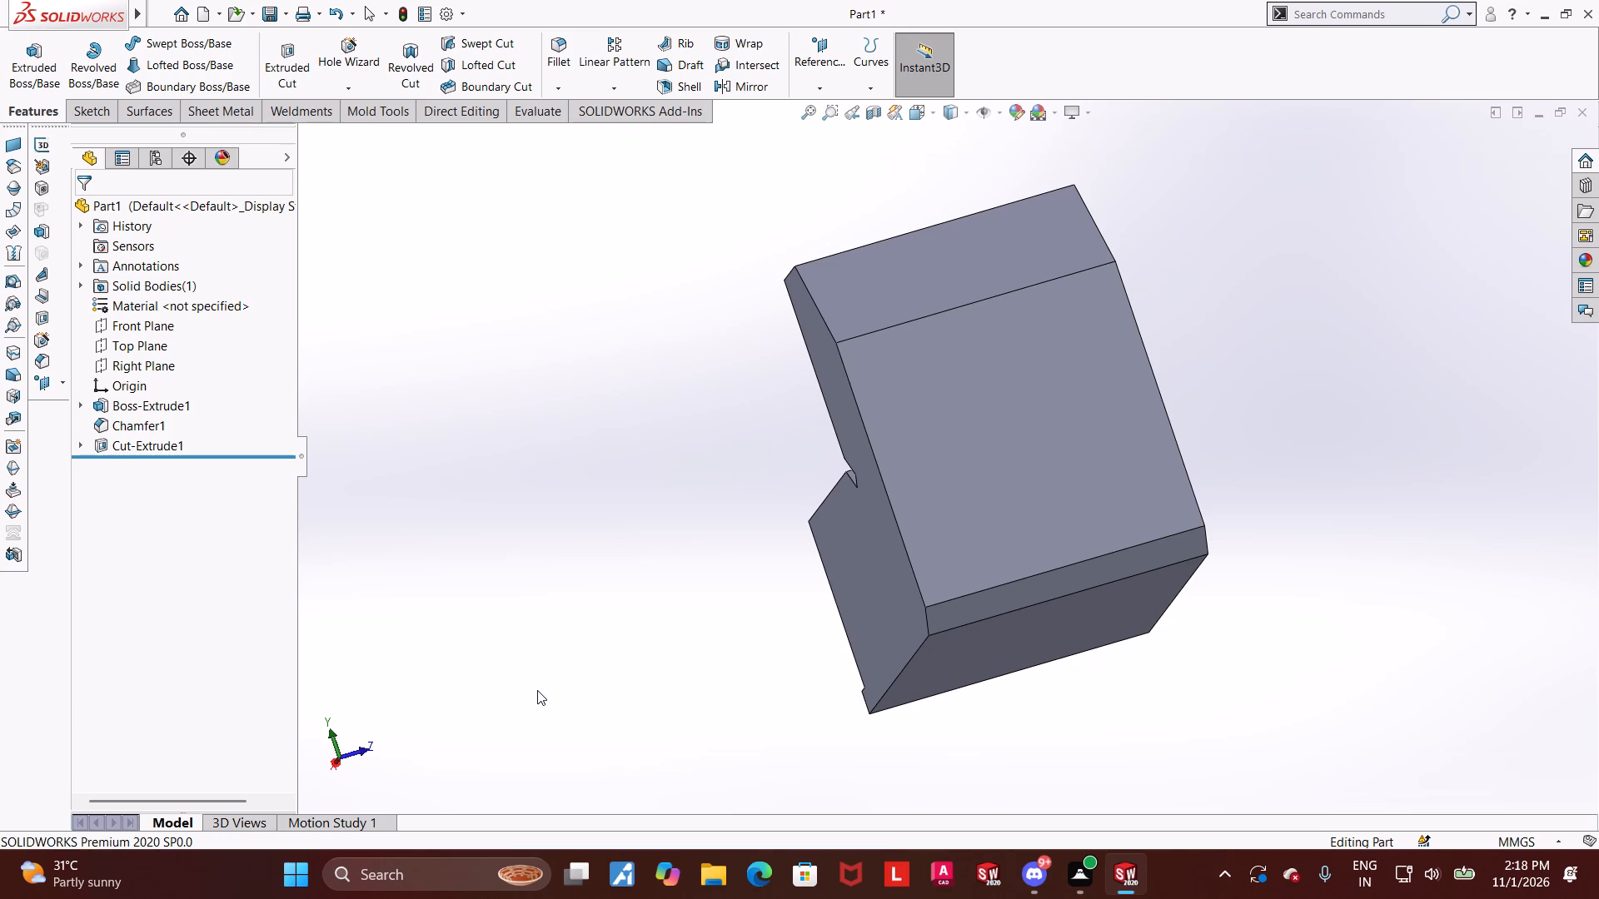
scroll(597, 698, "up", 2)
Open a new sketch on the block's large vertical back face and view it face-on.
middle_click_drag(933, 675, 848, 742)
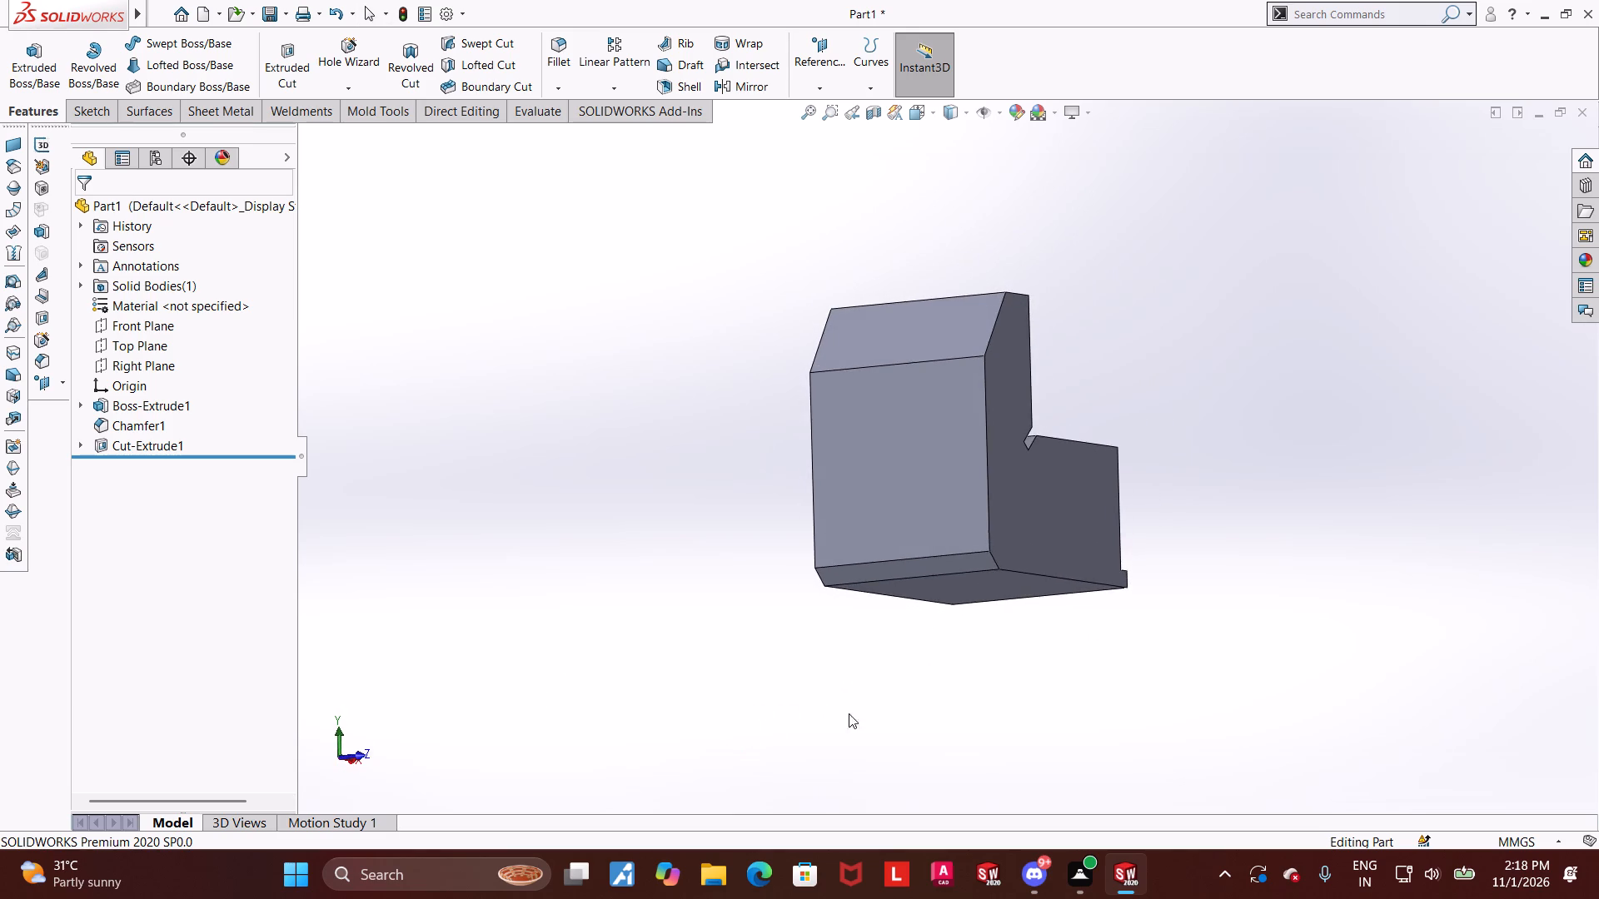
middle_click_drag(880, 663, 901, 689)
left_click(923, 541)
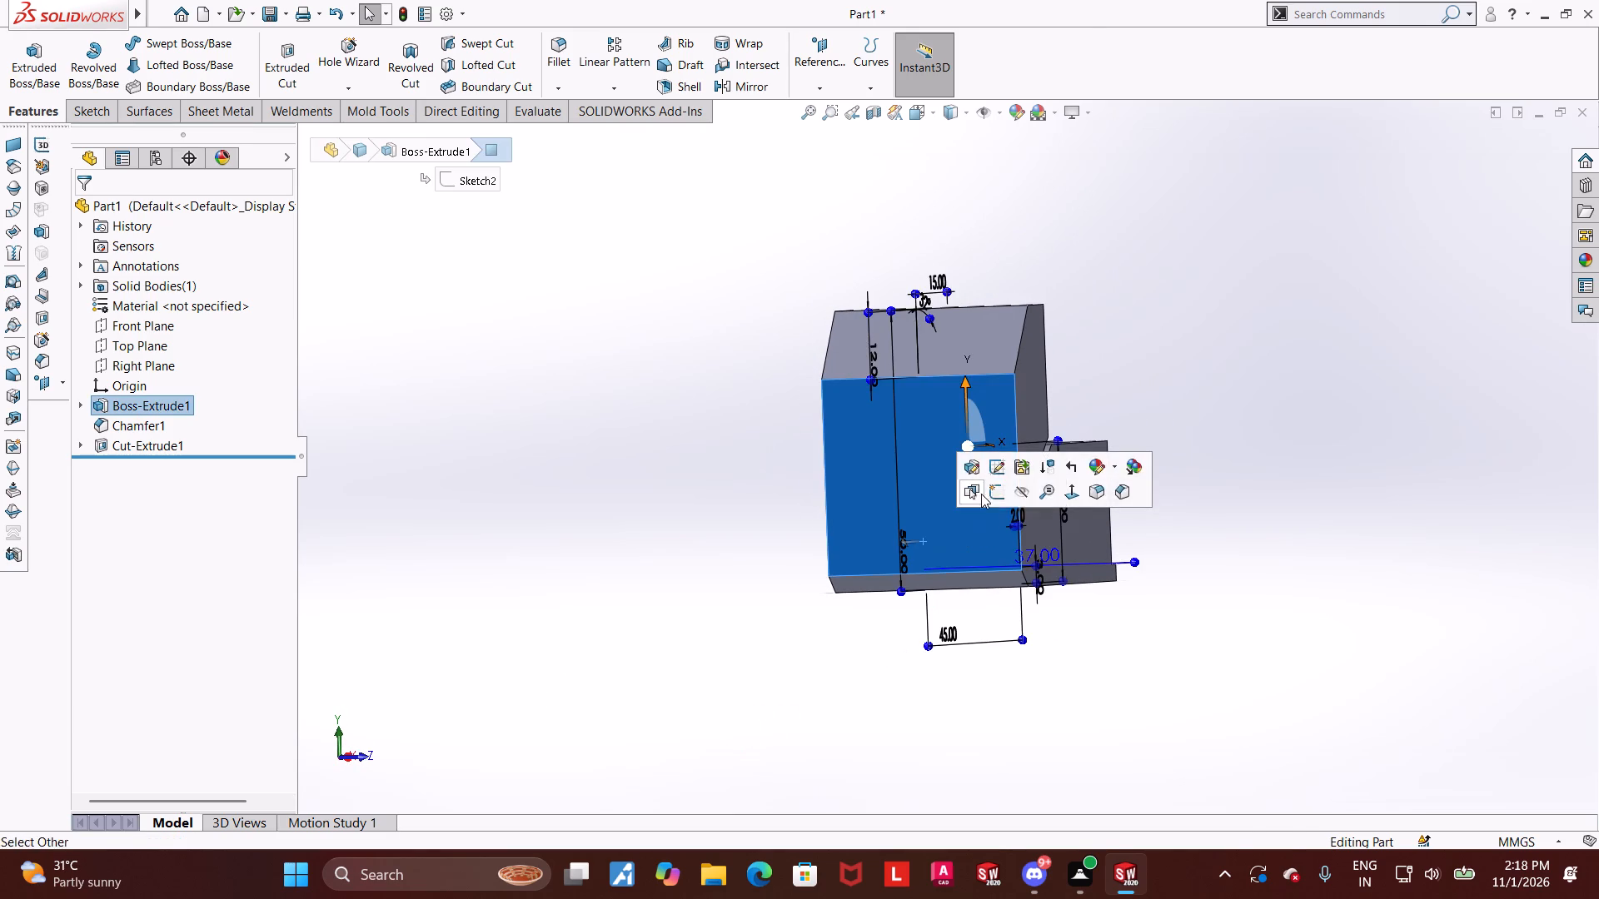
left_click(990, 491)
left_click(171, 459)
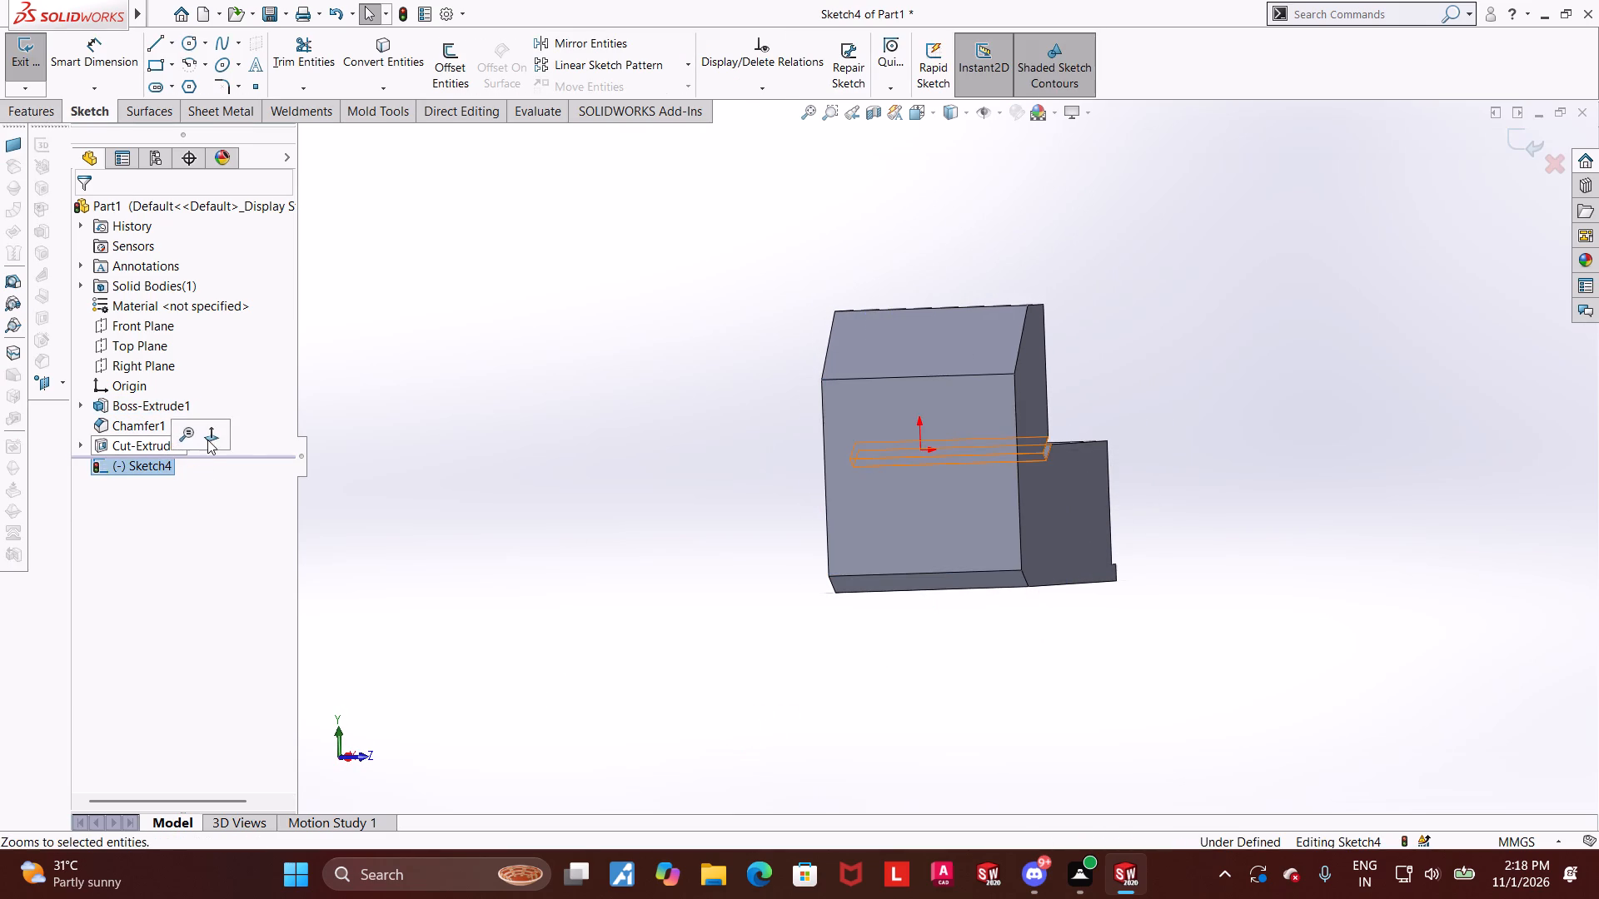
left_click(207, 440)
scroll(889, 489, "up", 2)
scroll(1100, 602, "down", 1)
scroll(1174, 588, "up", 2)
scroll(994, 569, "down", 1)
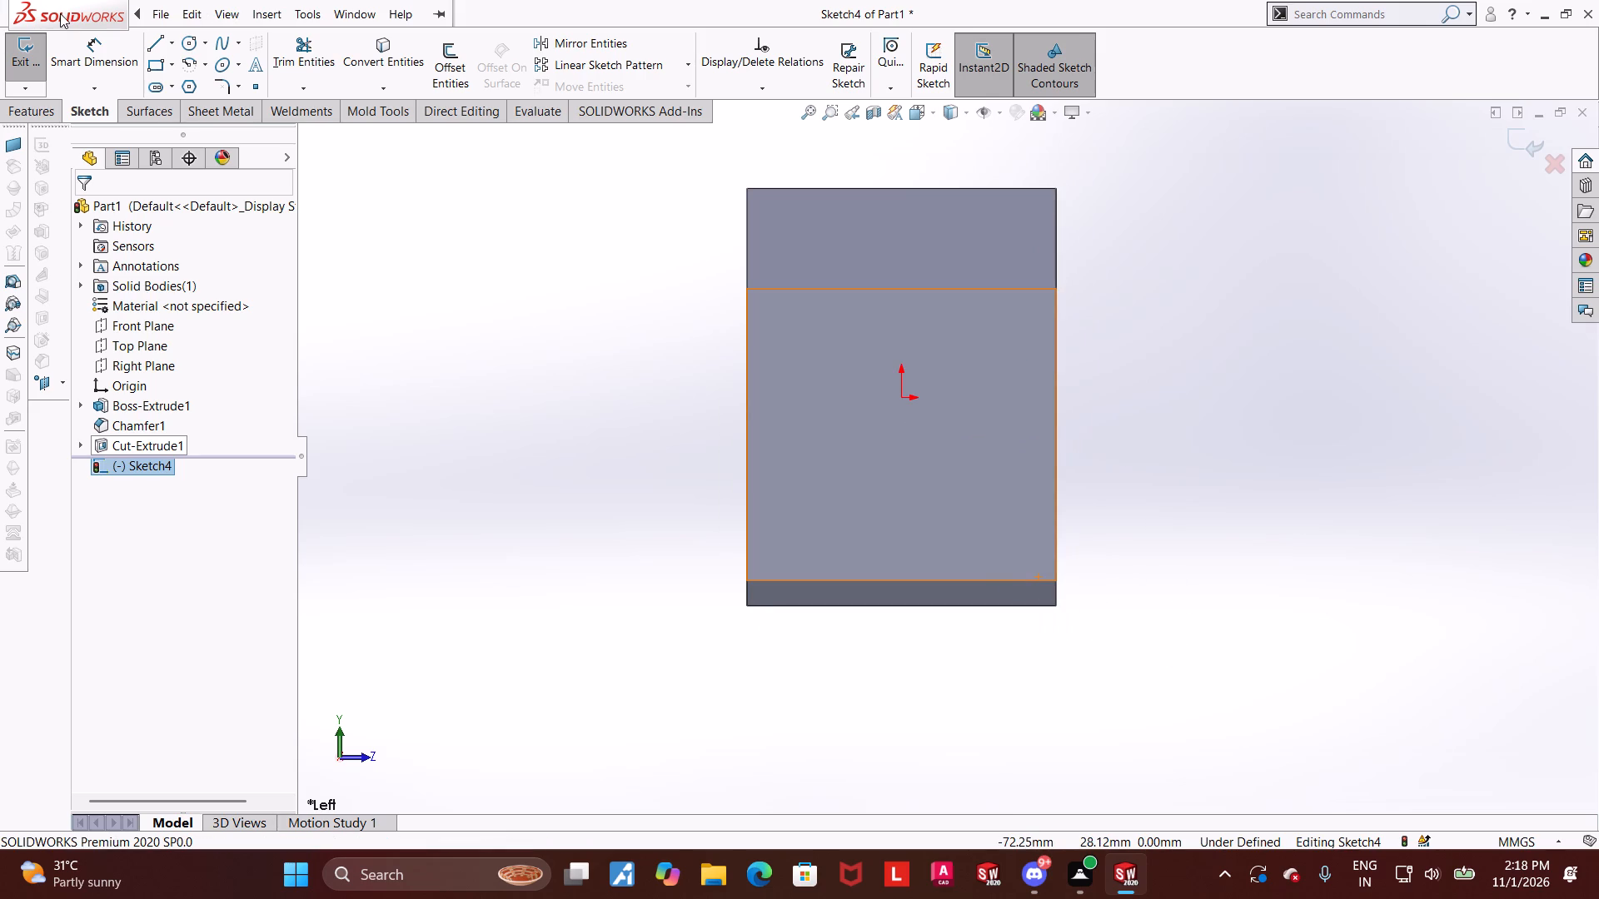
Sketch an open three-sided profile rising from the bottom edge, about 13 mm high and 18 mm wide.
left_click(162, 39)
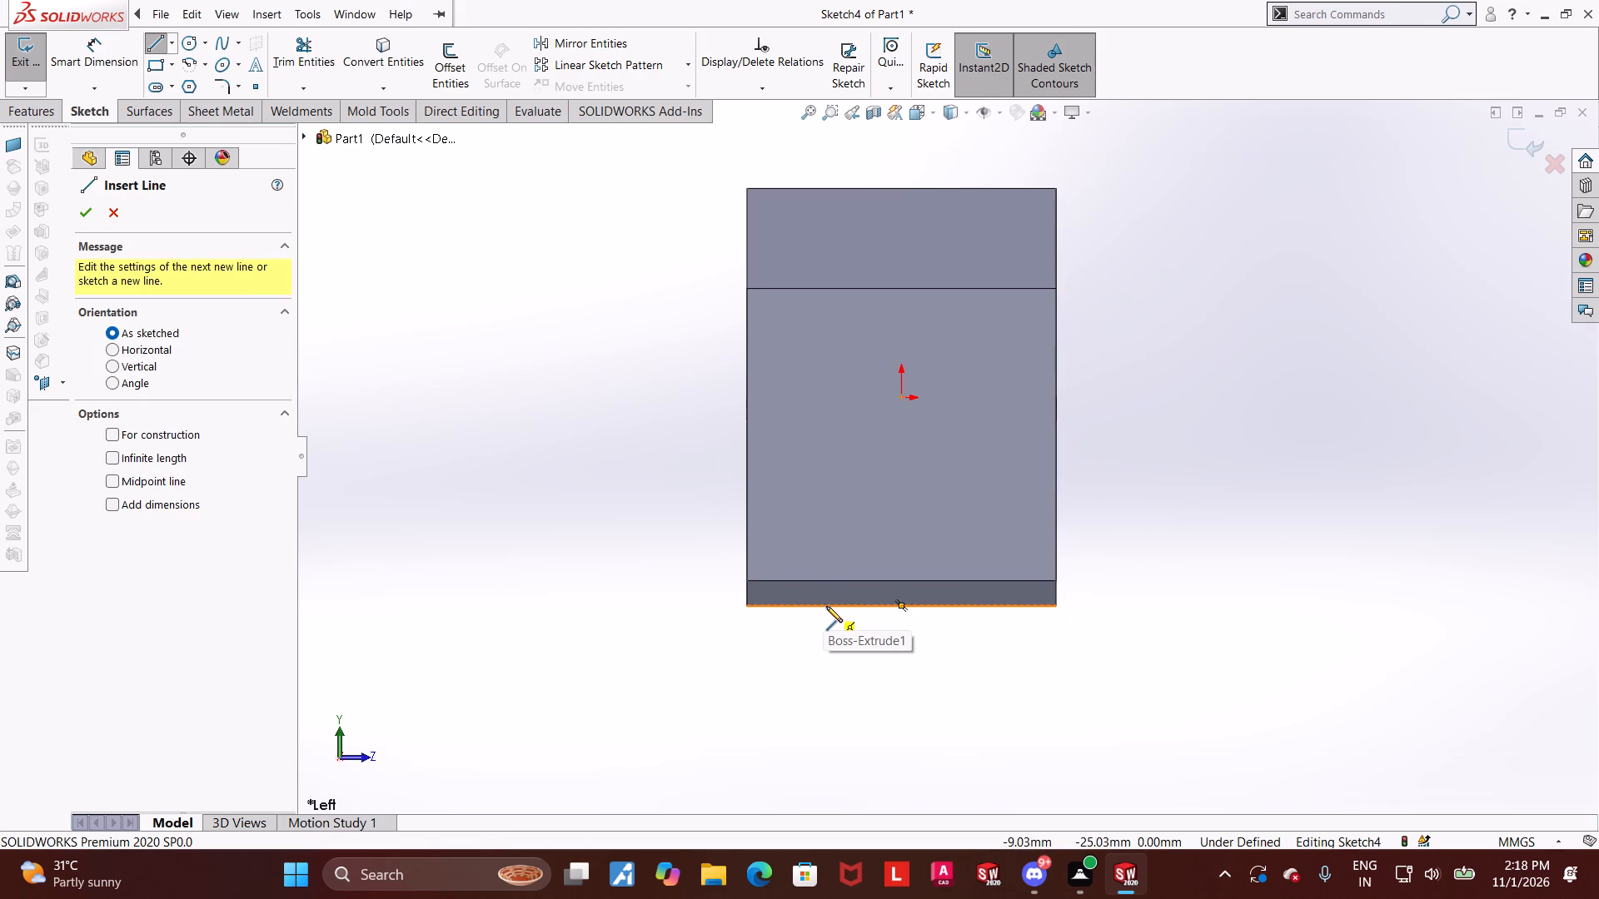
left_click(826, 606)
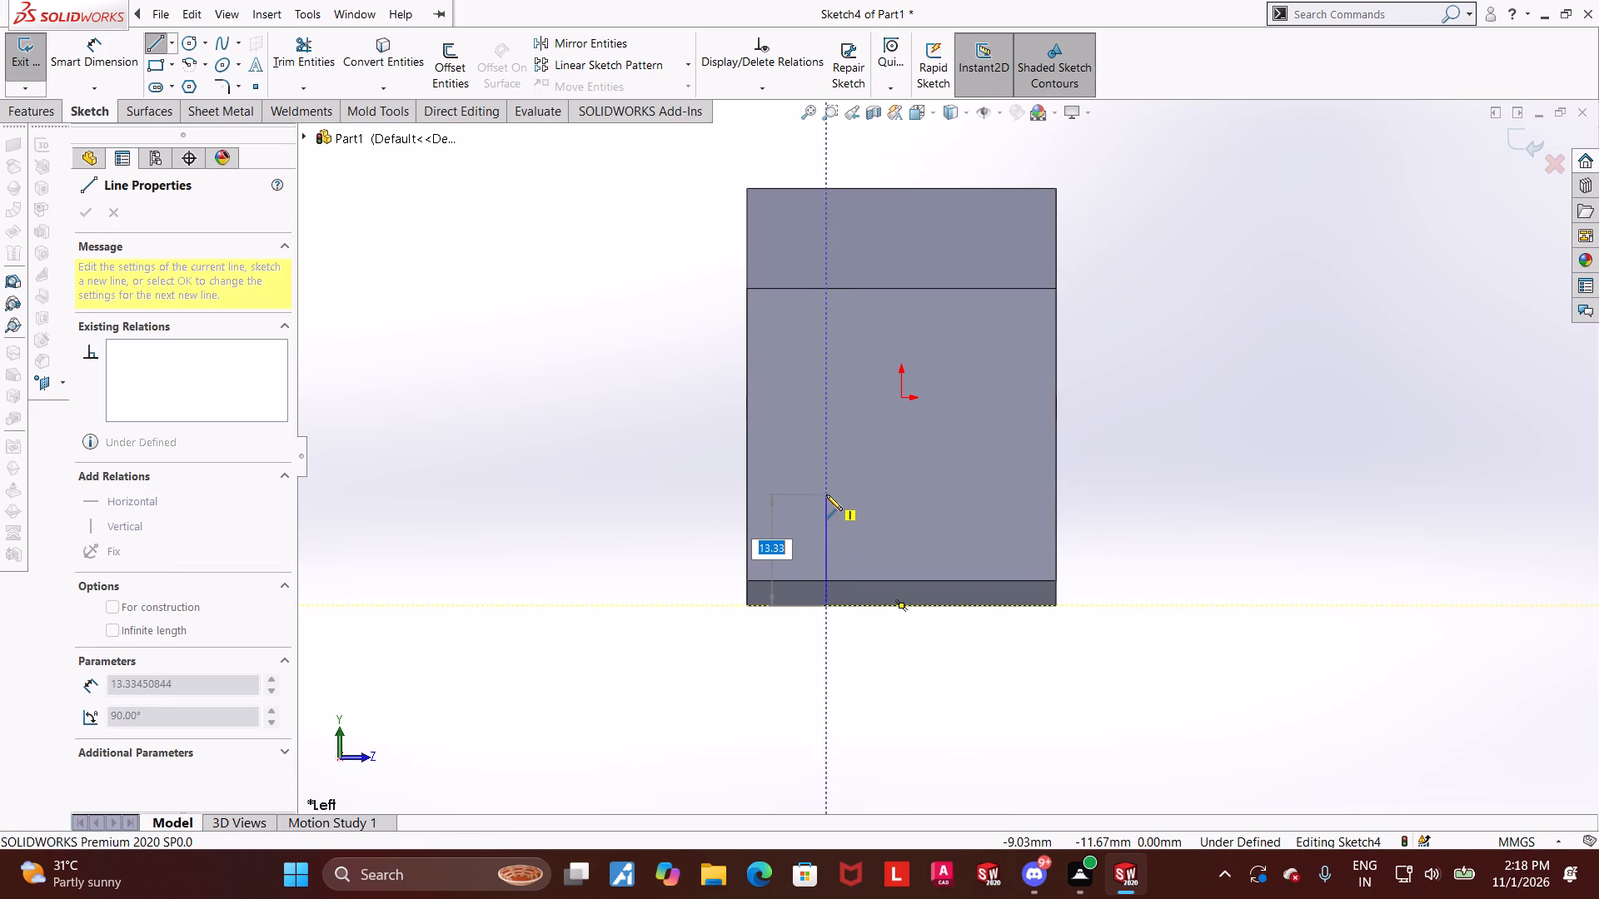
left_click(826, 494)
left_click(971, 496)
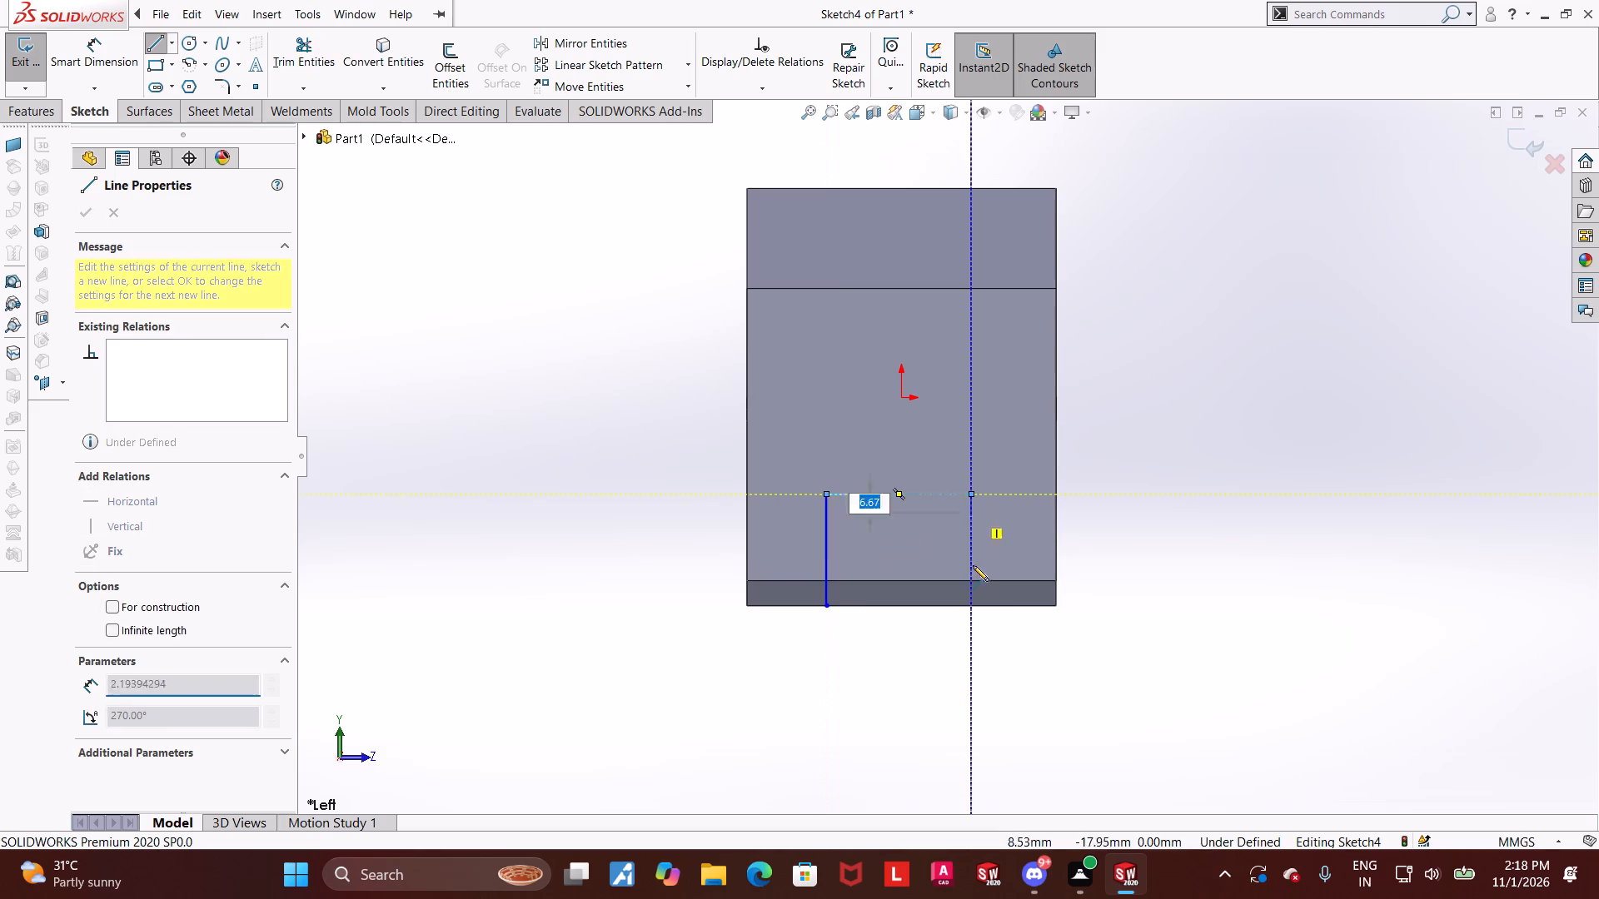
left_click(974, 606)
key("Escape")
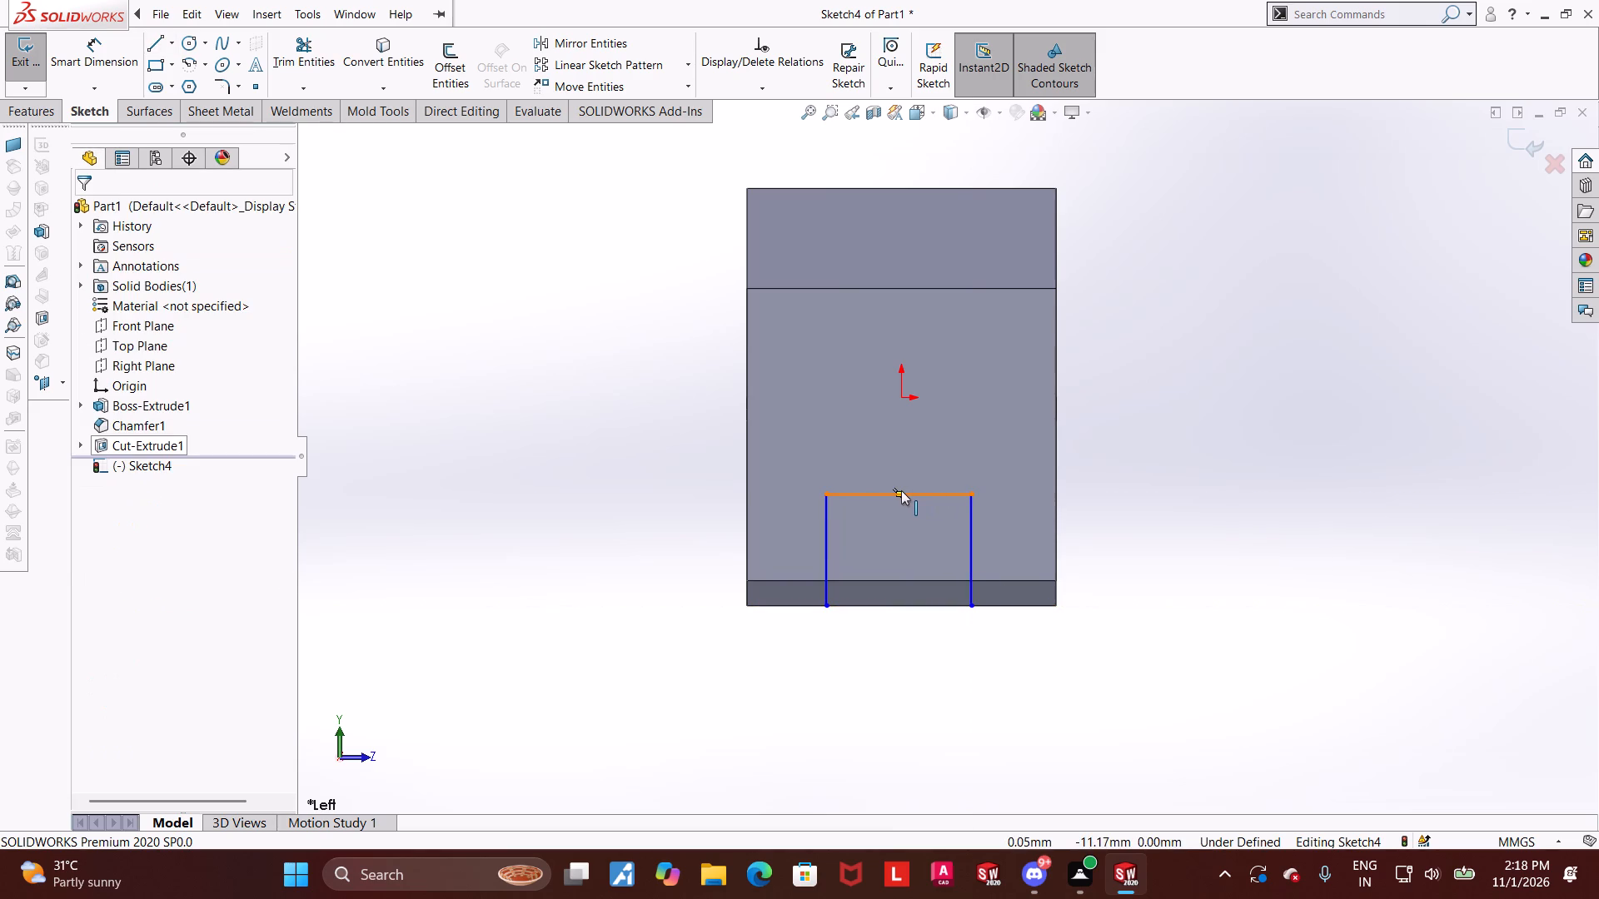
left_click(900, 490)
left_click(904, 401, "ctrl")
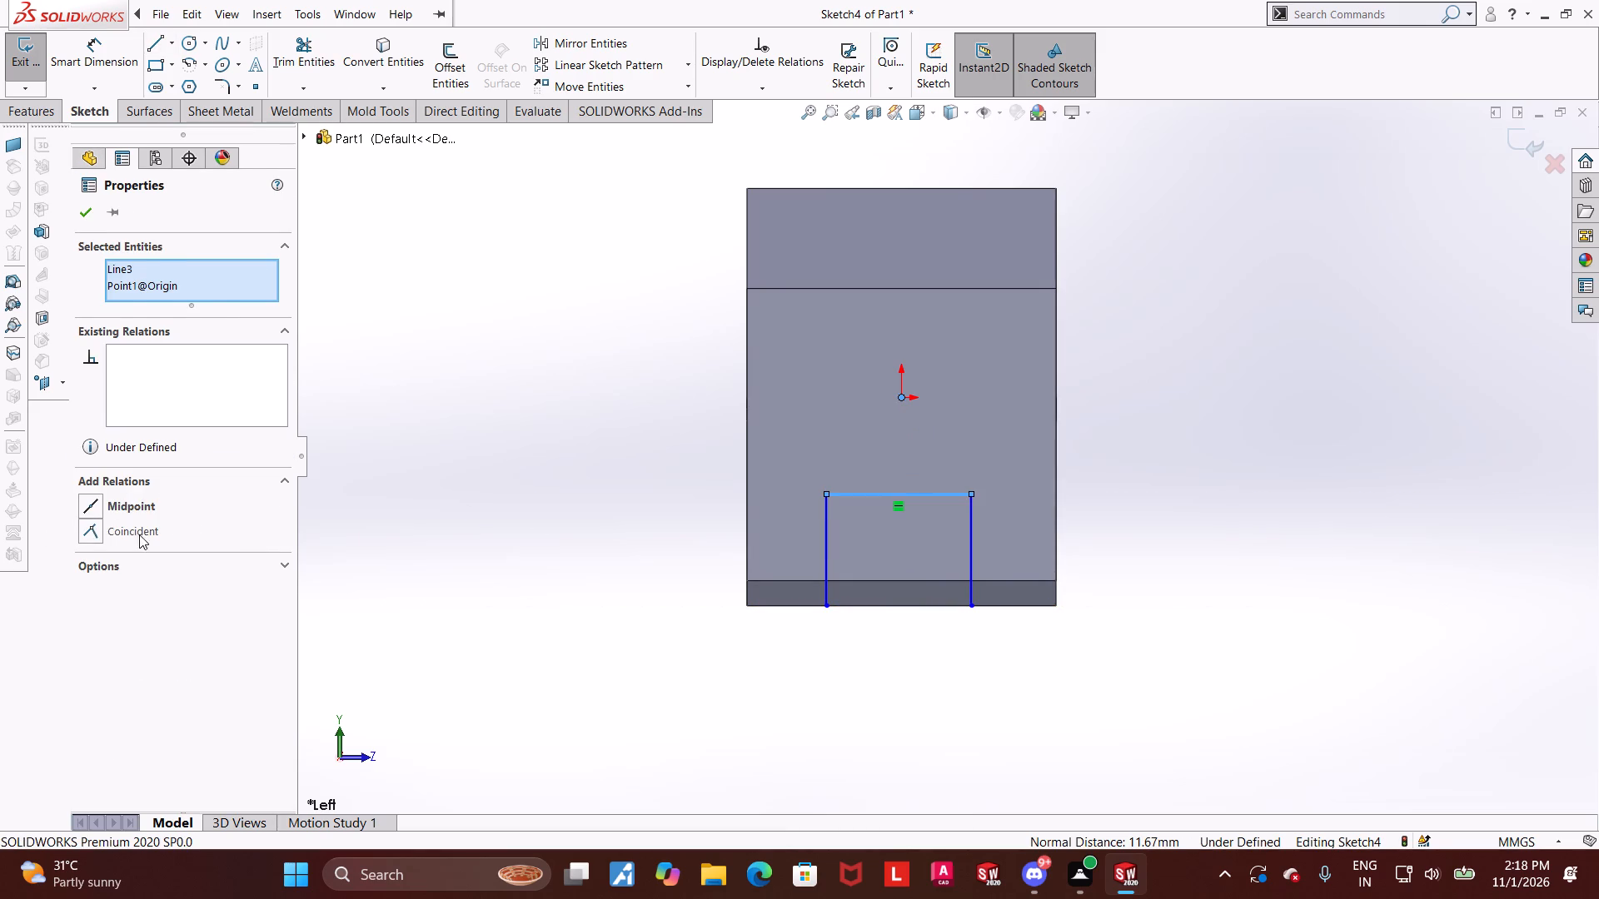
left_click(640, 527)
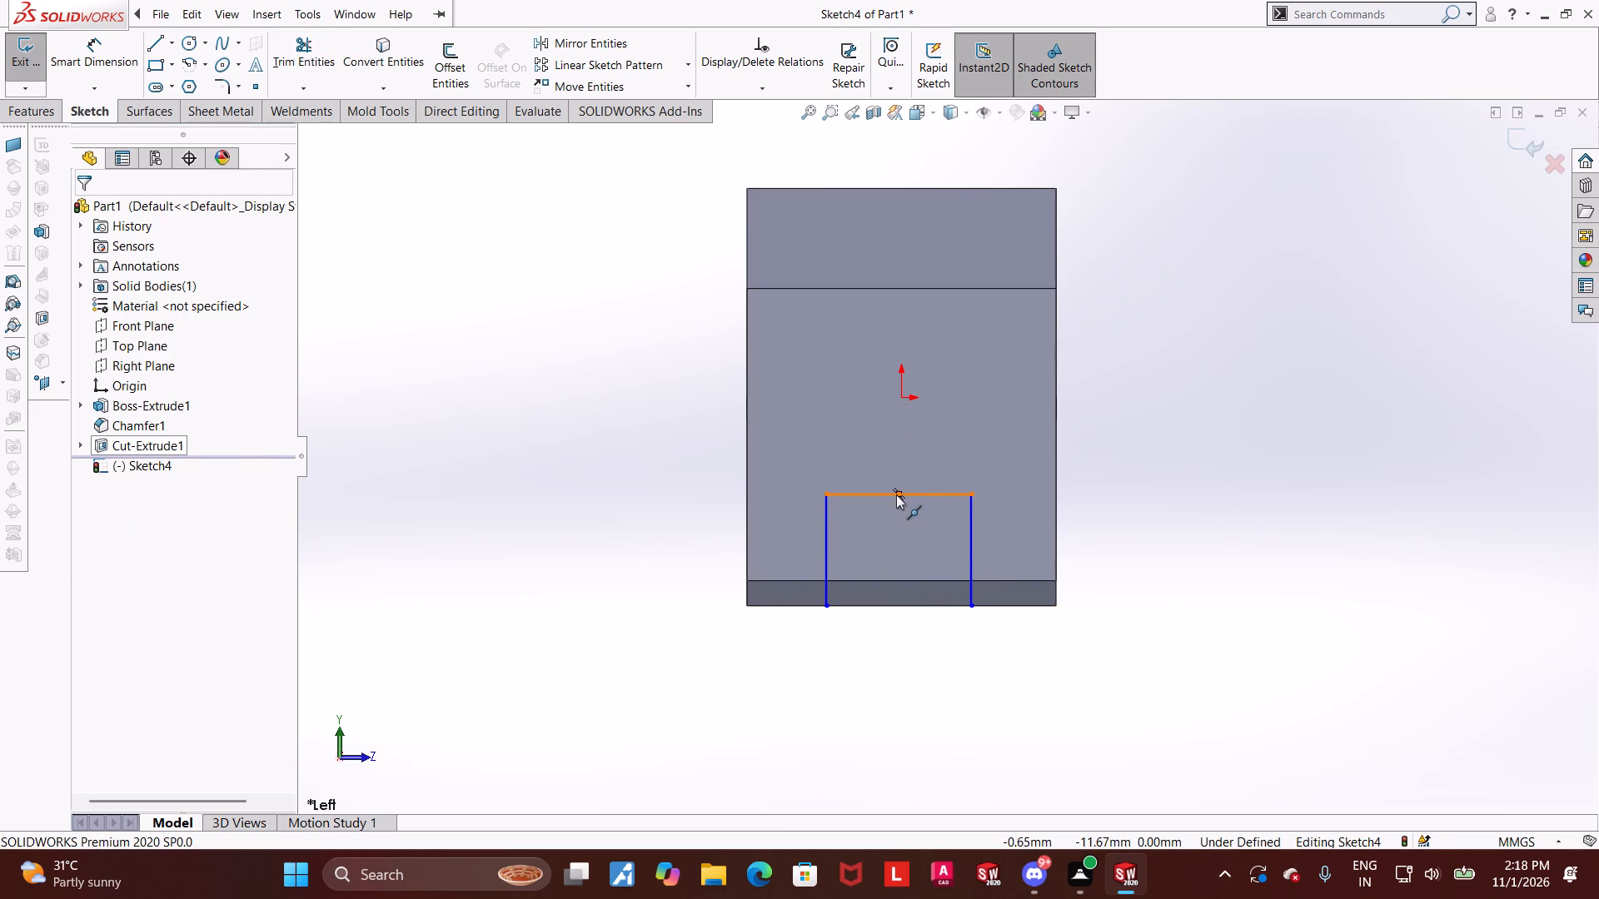
Align the midpoint of the profile's top line vertically with the origin.
left_click(896, 494)
left_click(904, 397, "ctrl")
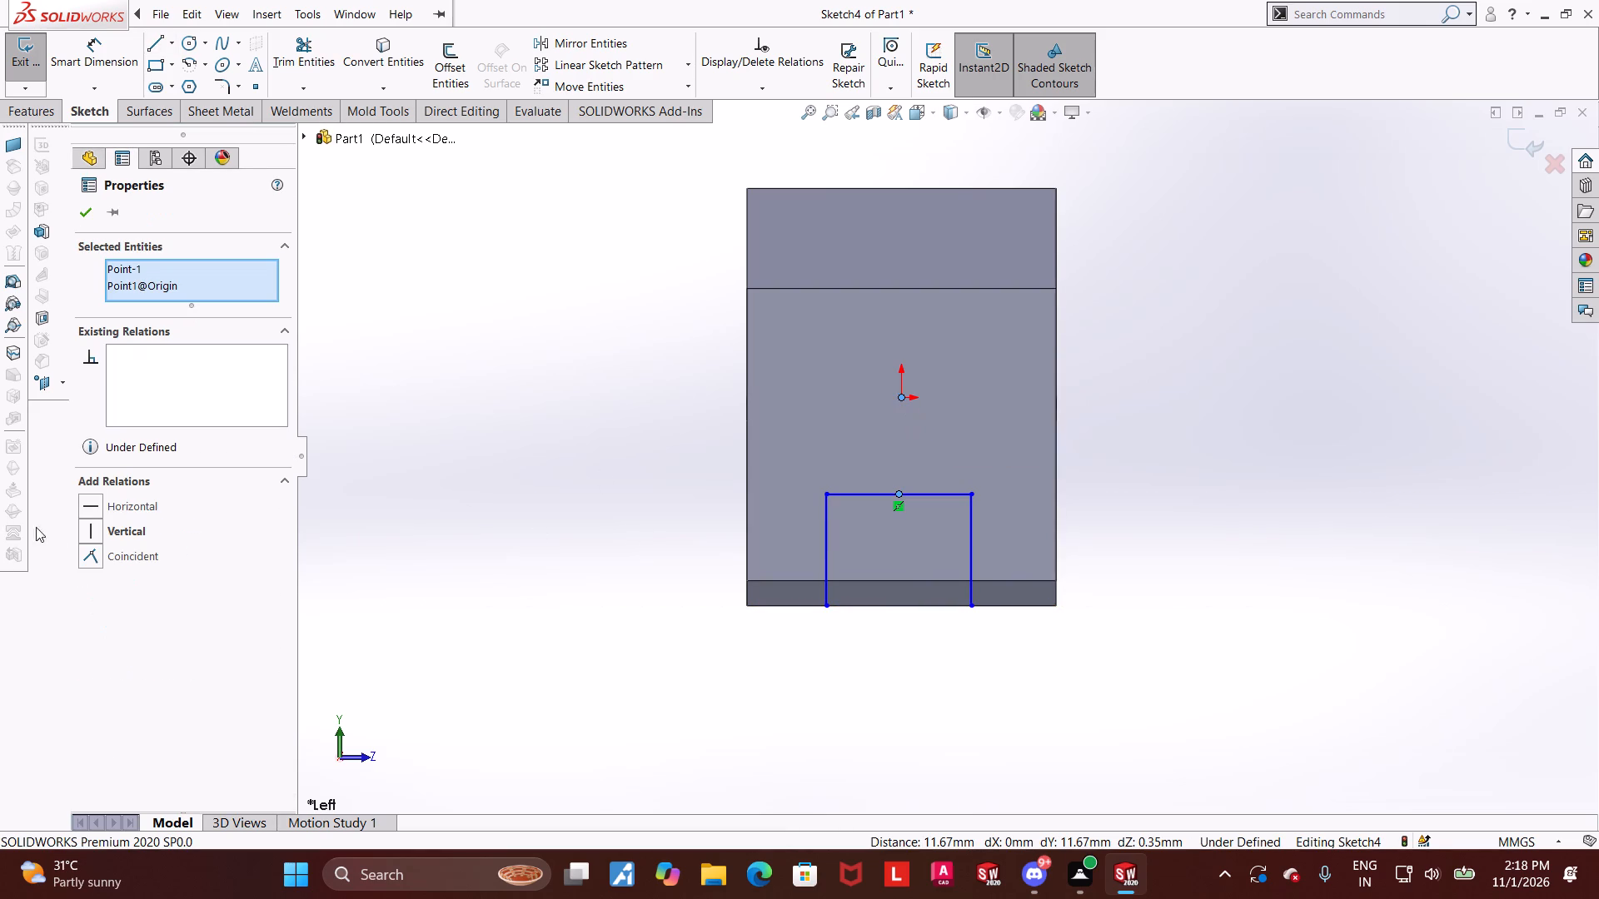
left_click(84, 527)
left_click(924, 644)
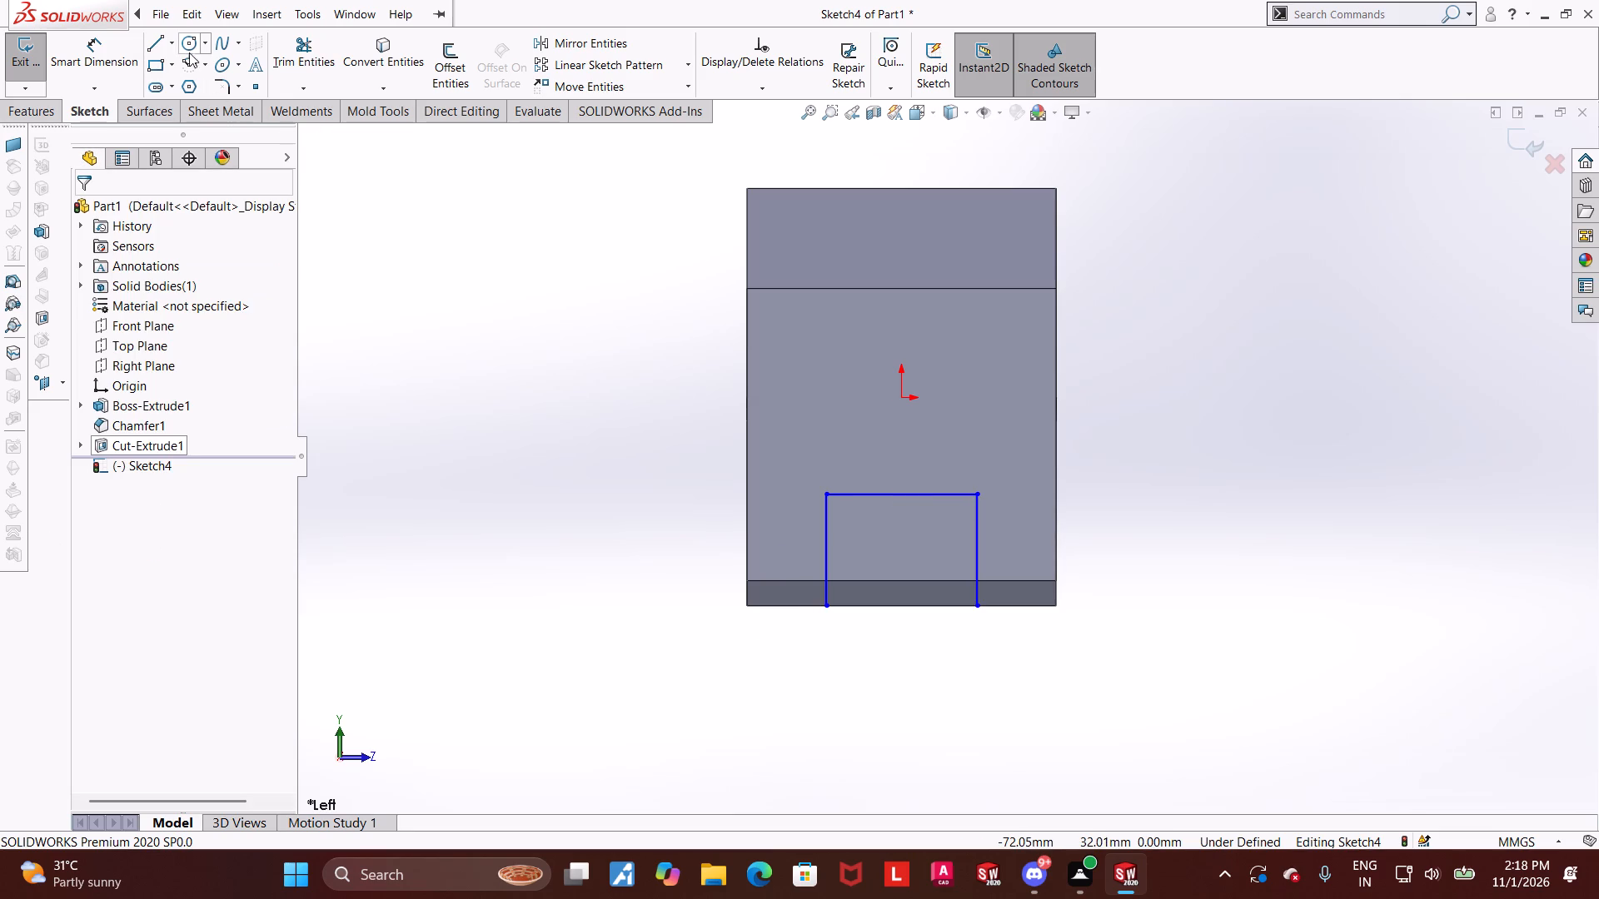
Close the profile with a horizontal line along the block's bottom edge between the two vertical lines.
left_click(161, 37)
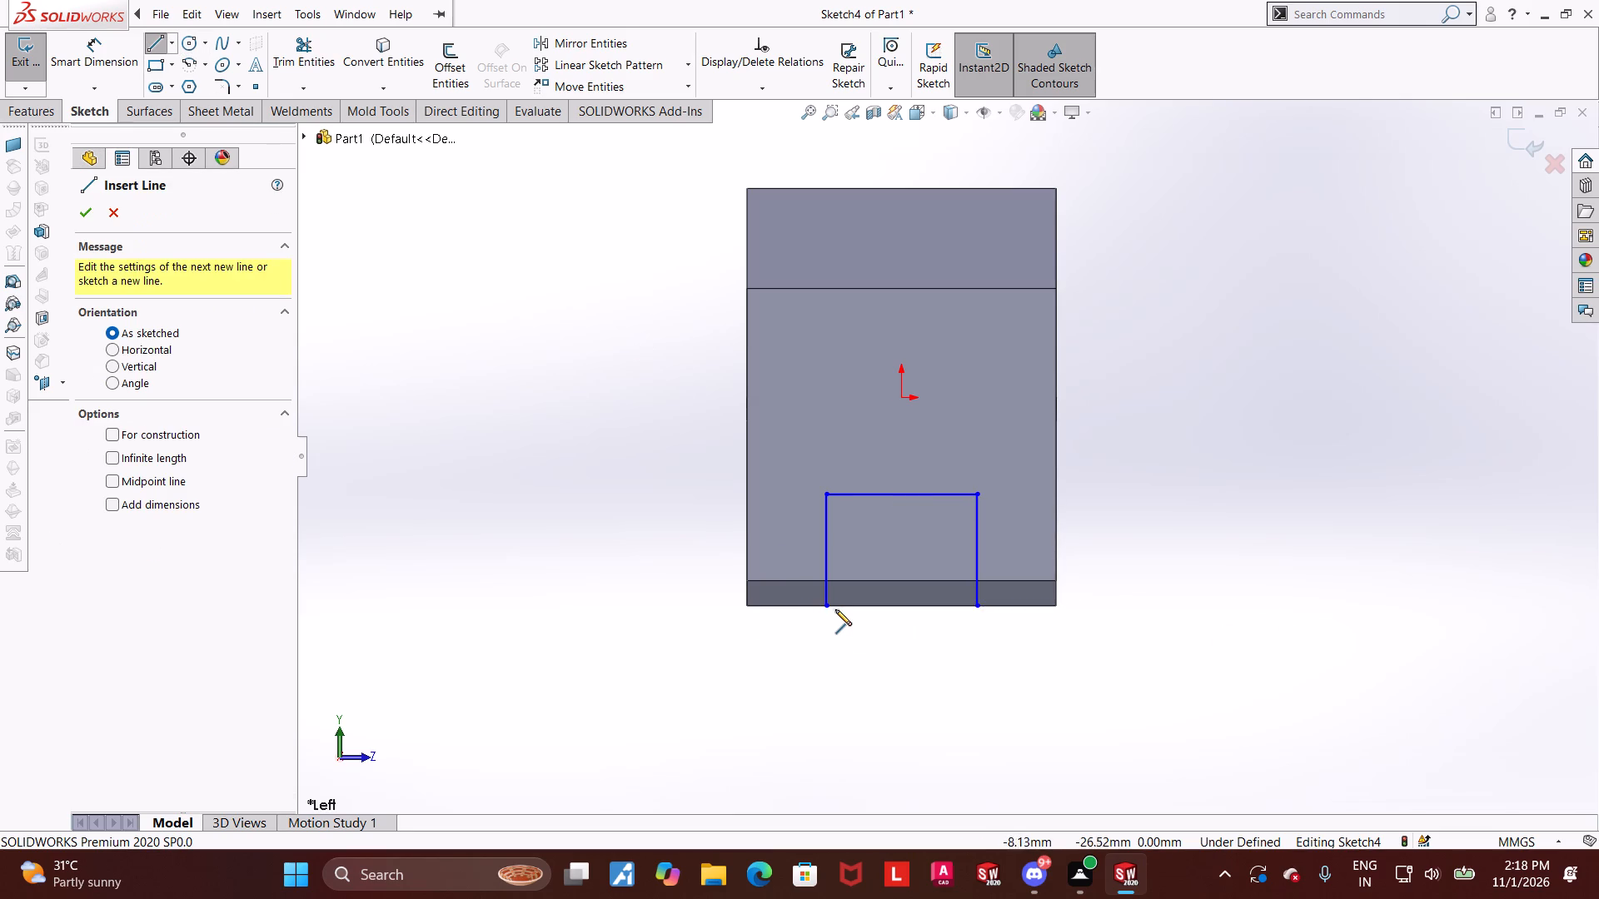
left_click(828, 606)
left_click(979, 605)
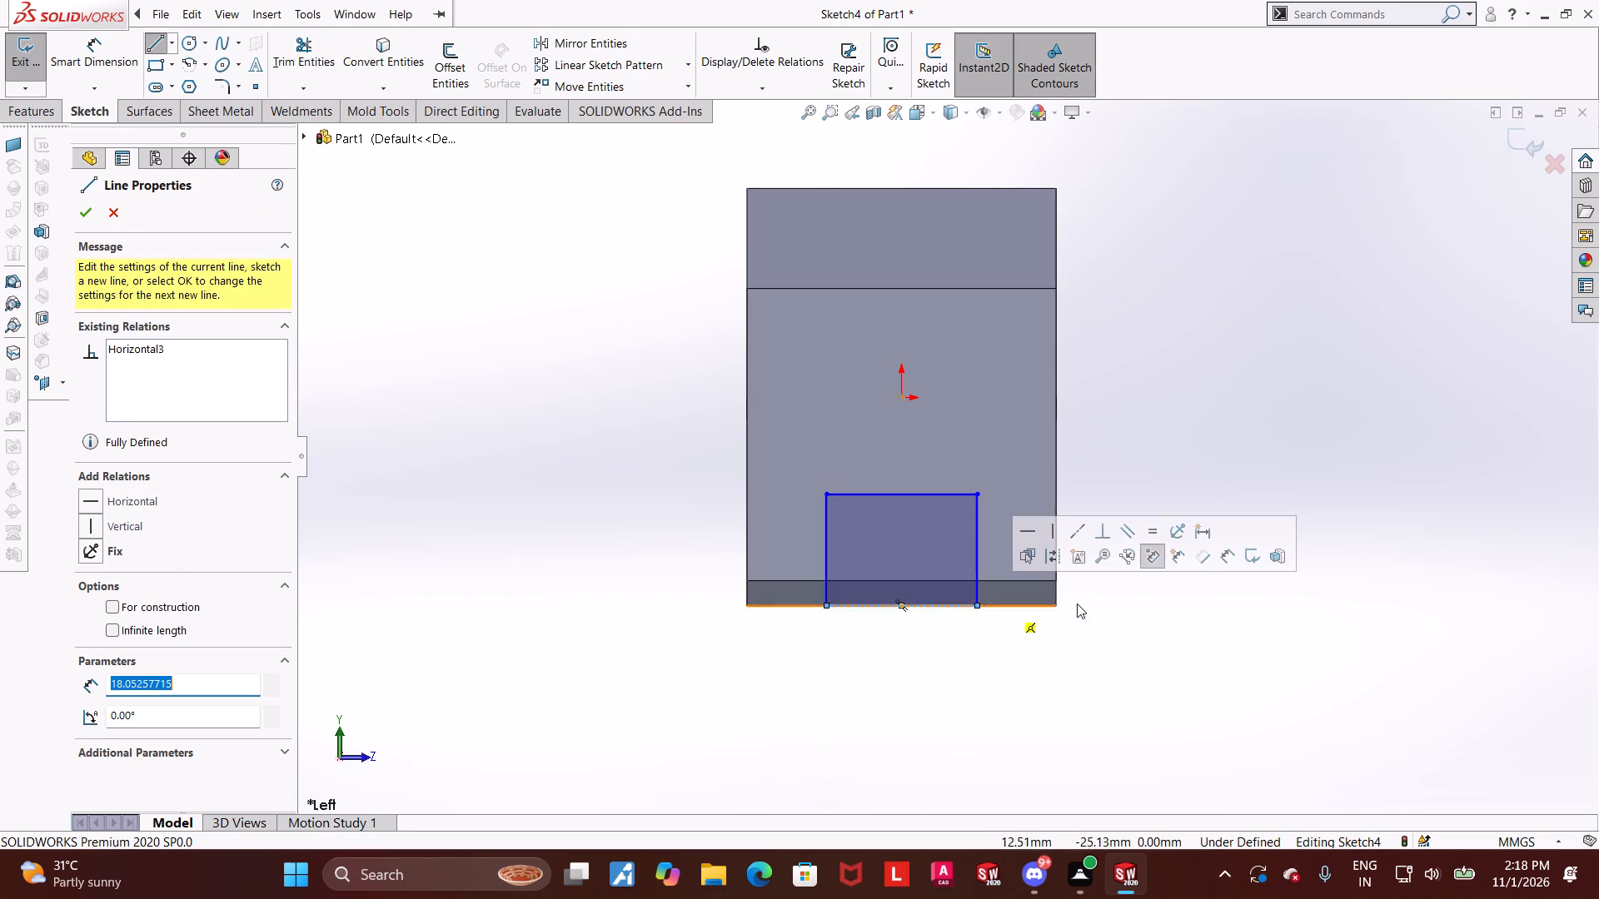
key("Escape")
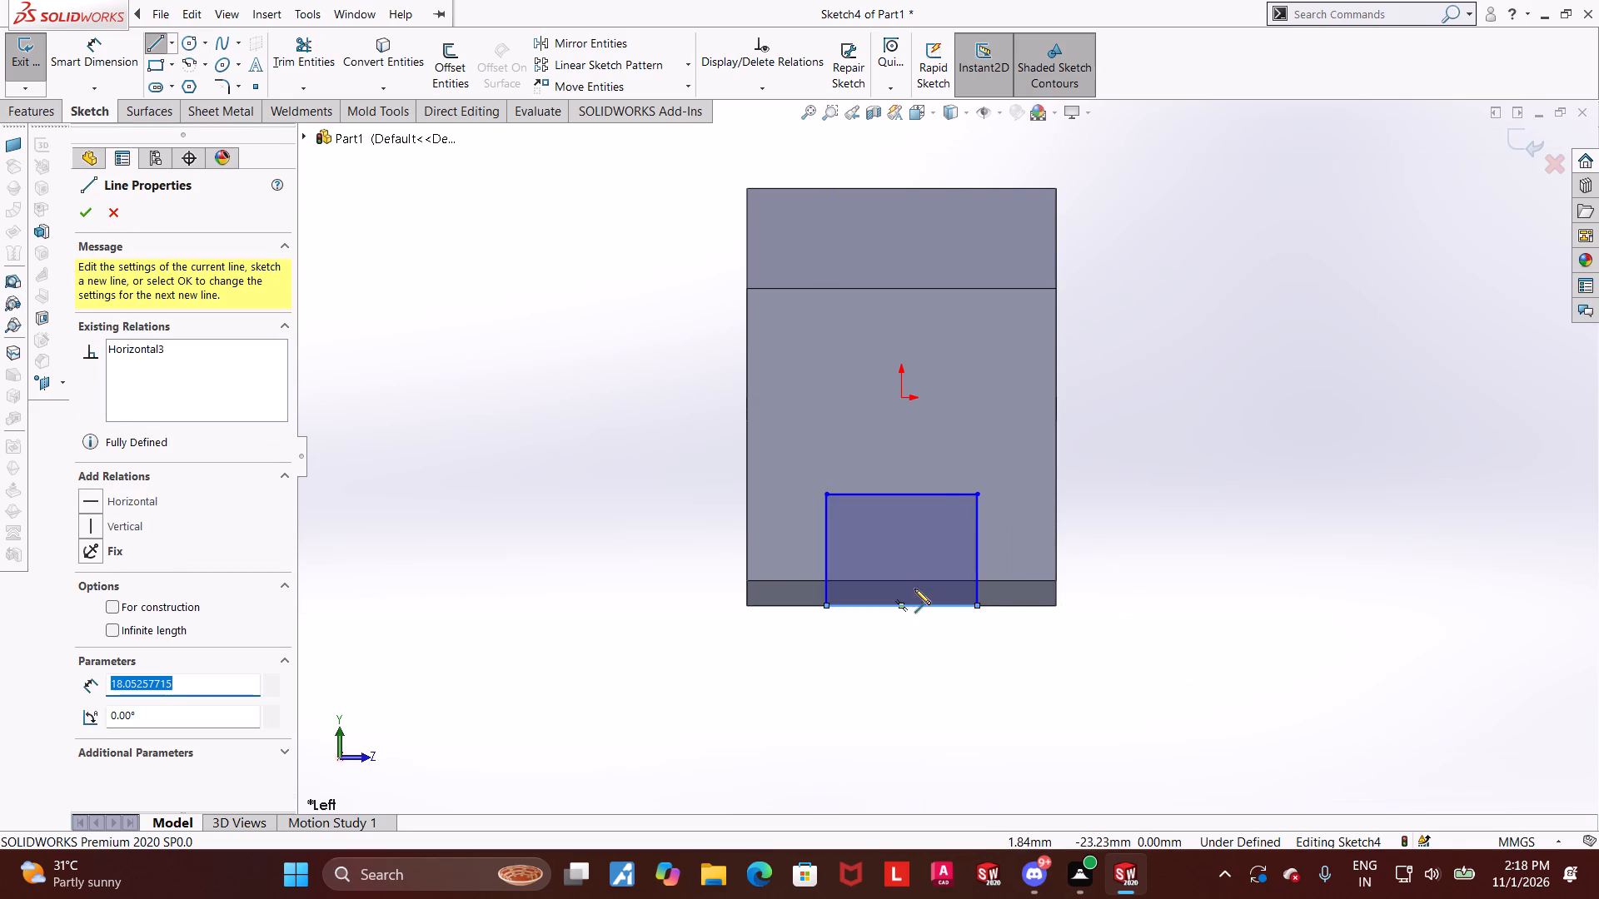
key("Escape")
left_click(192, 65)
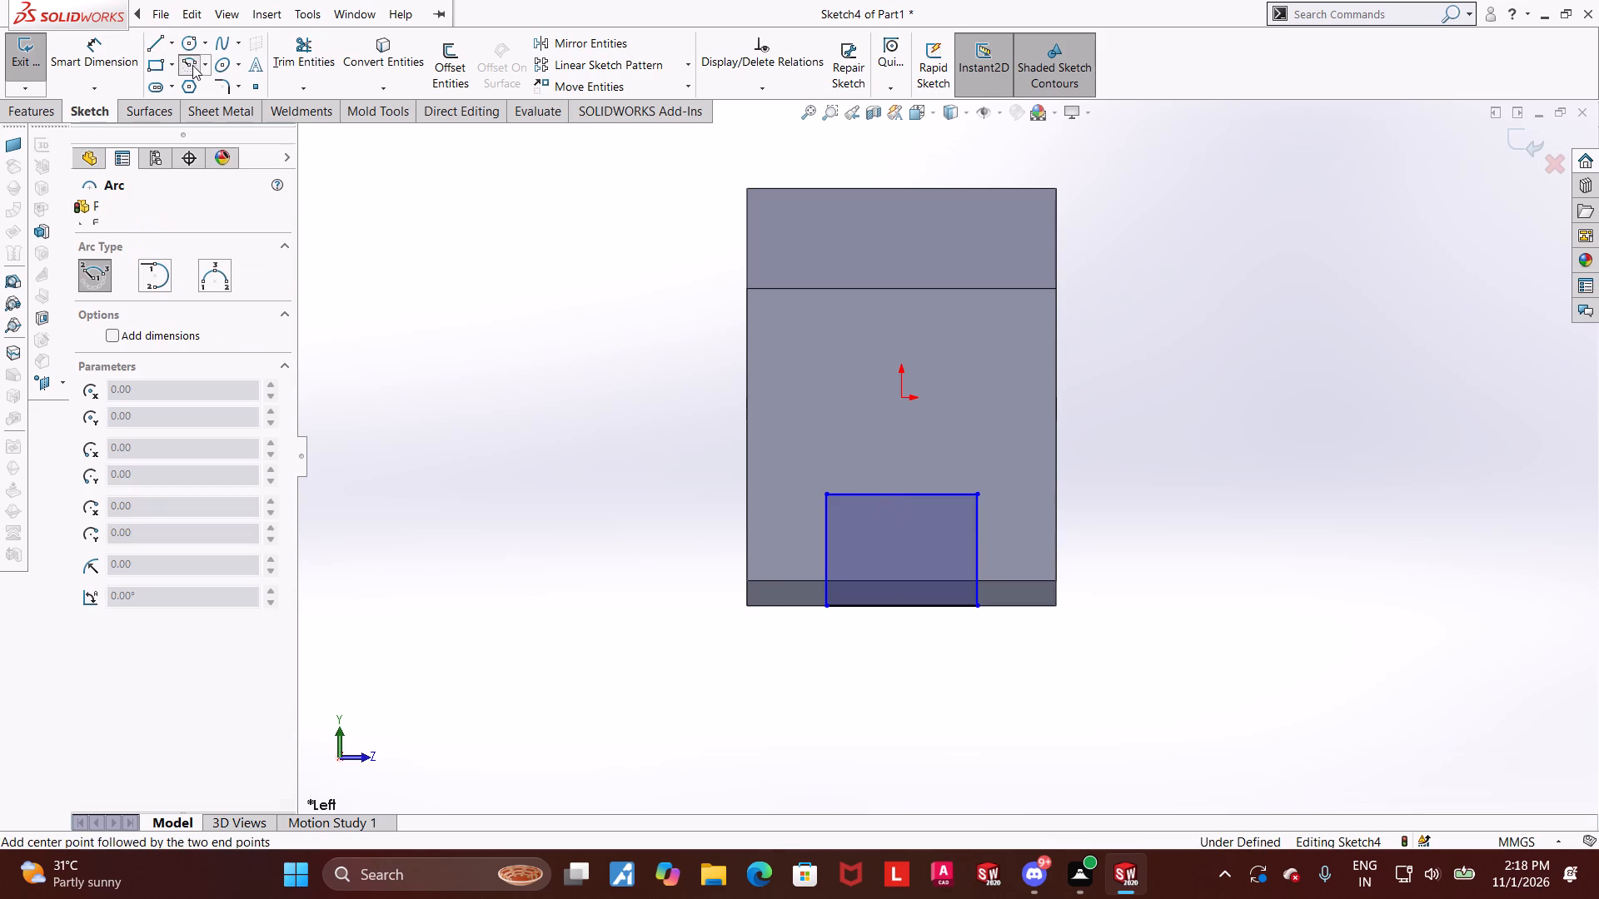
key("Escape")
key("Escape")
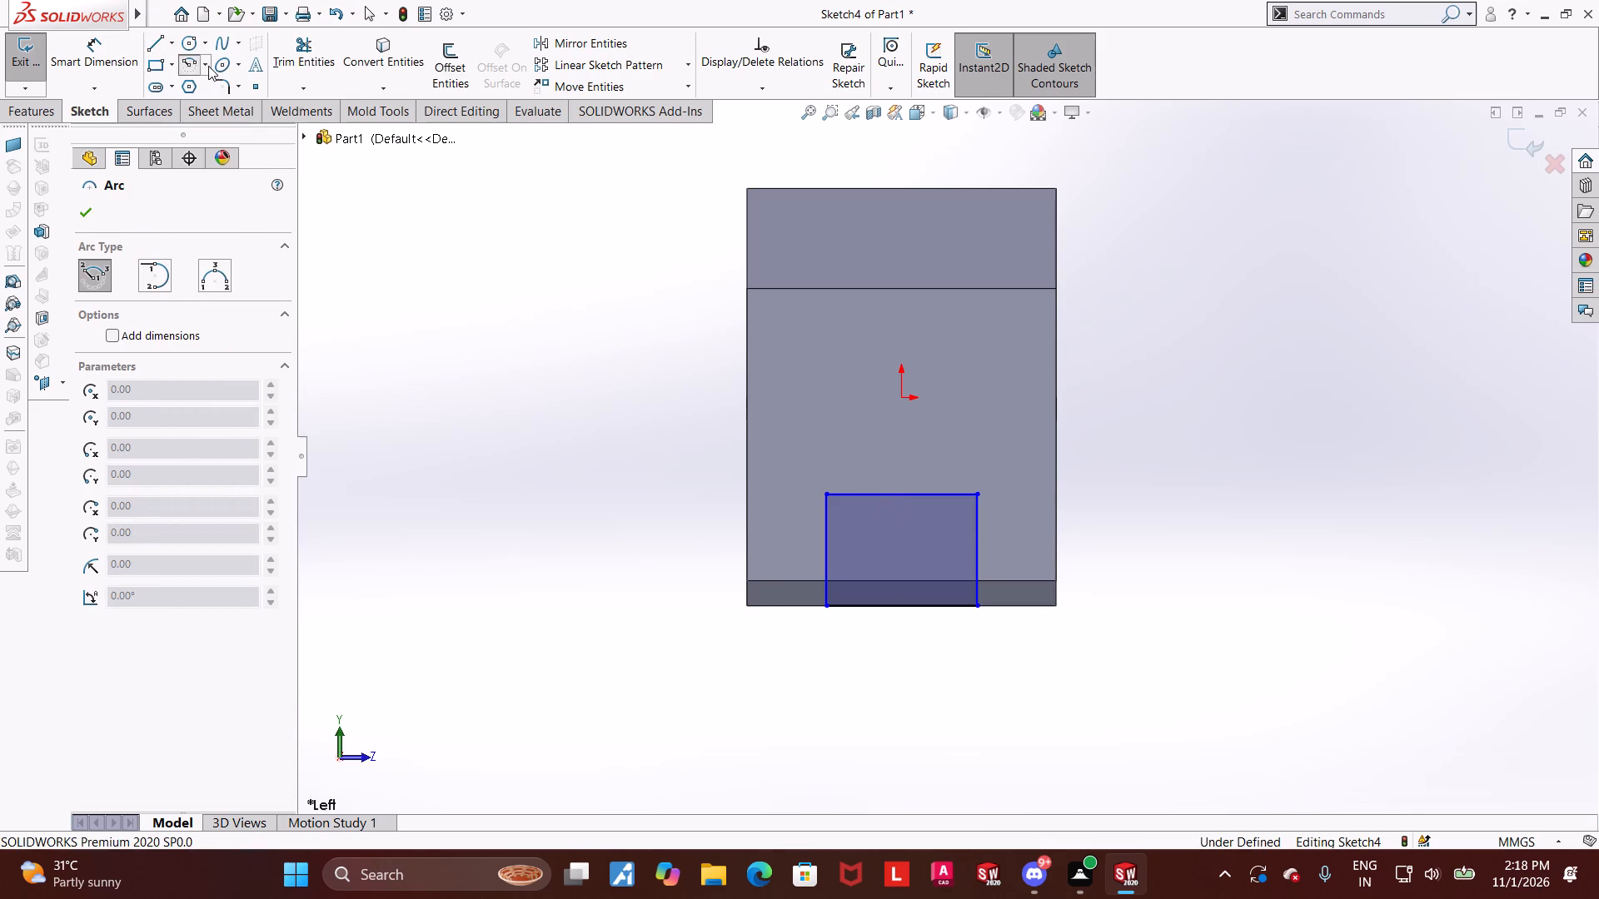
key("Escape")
Draw a 3-point arc between the profile's top corners, bulging upward with a radius of about 17.6 mm.
left_click(209, 66)
left_click(188, 140)
left_click(207, 137)
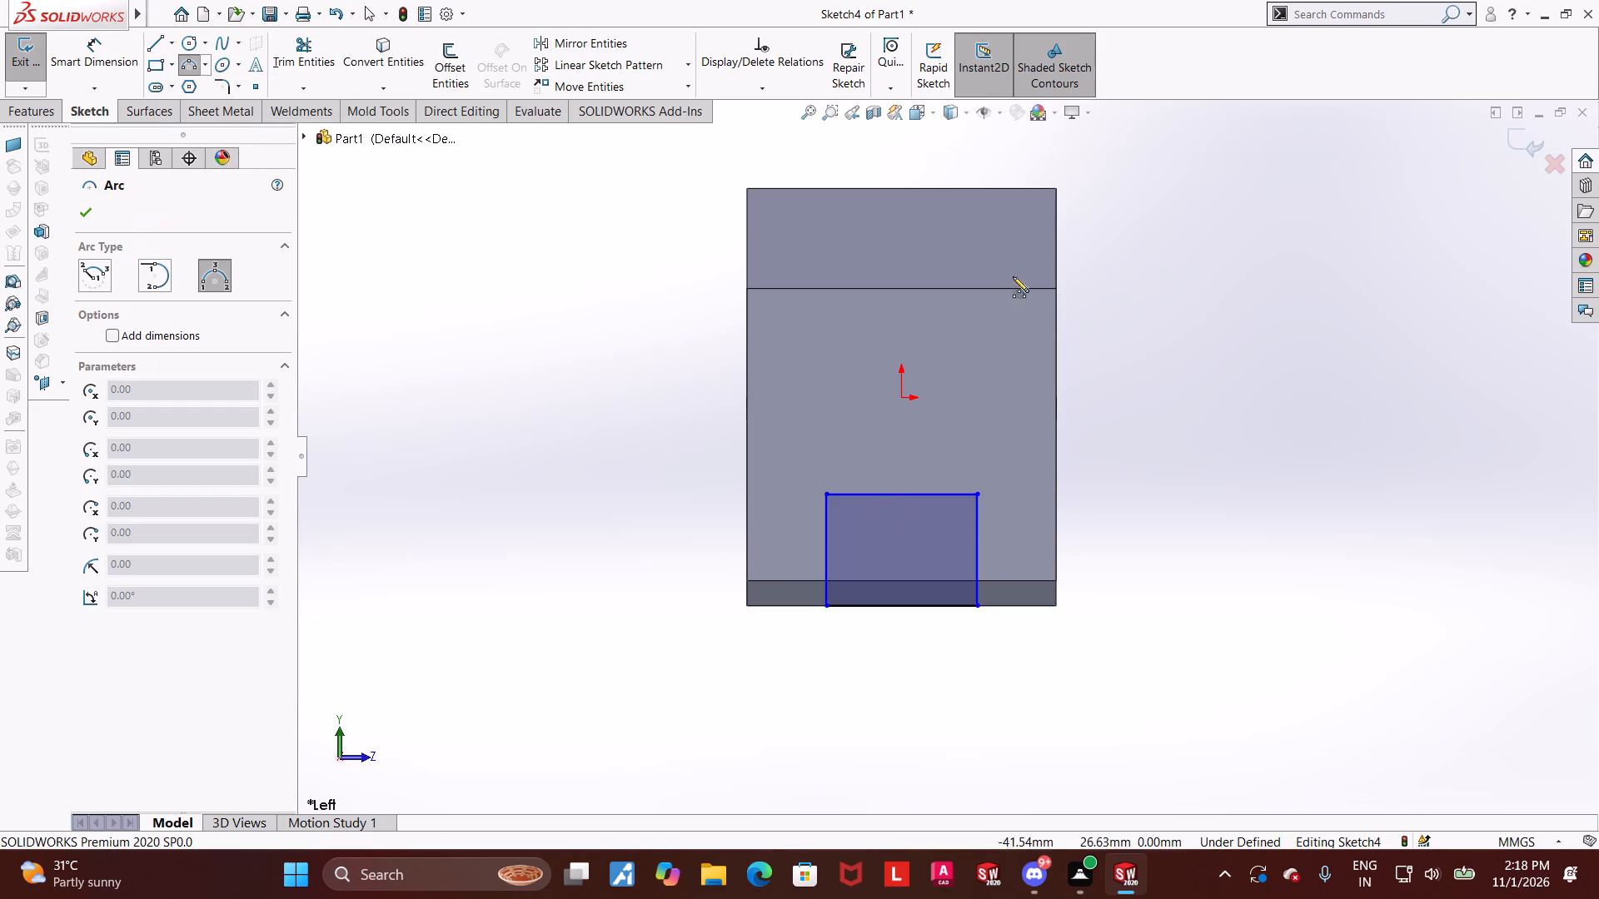
left_click(822, 495)
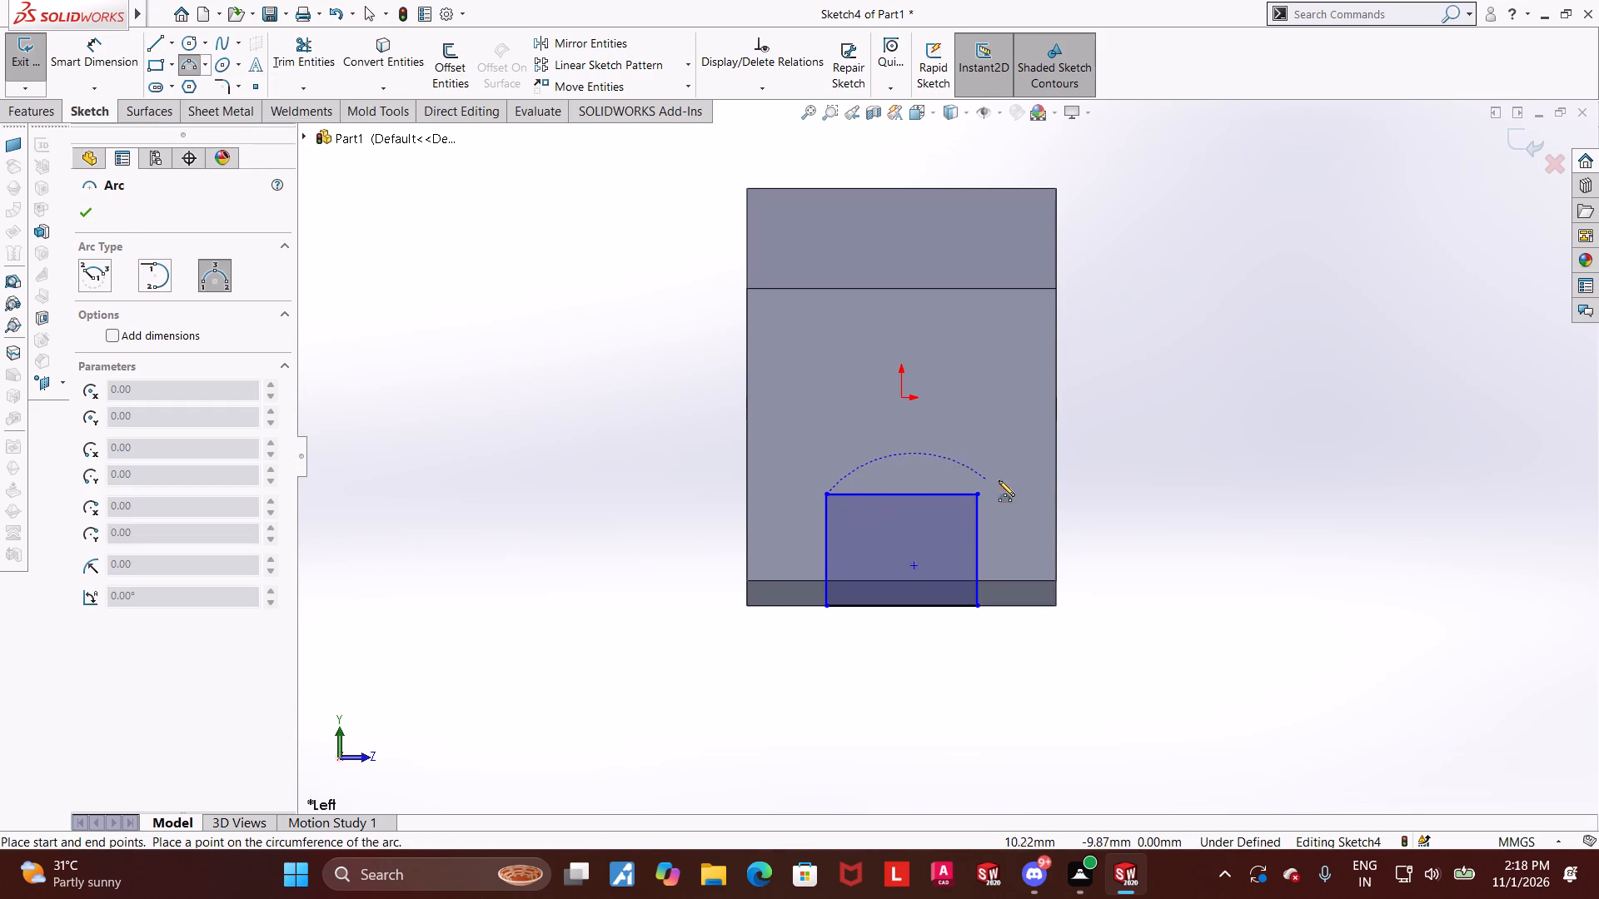
left_click(979, 492)
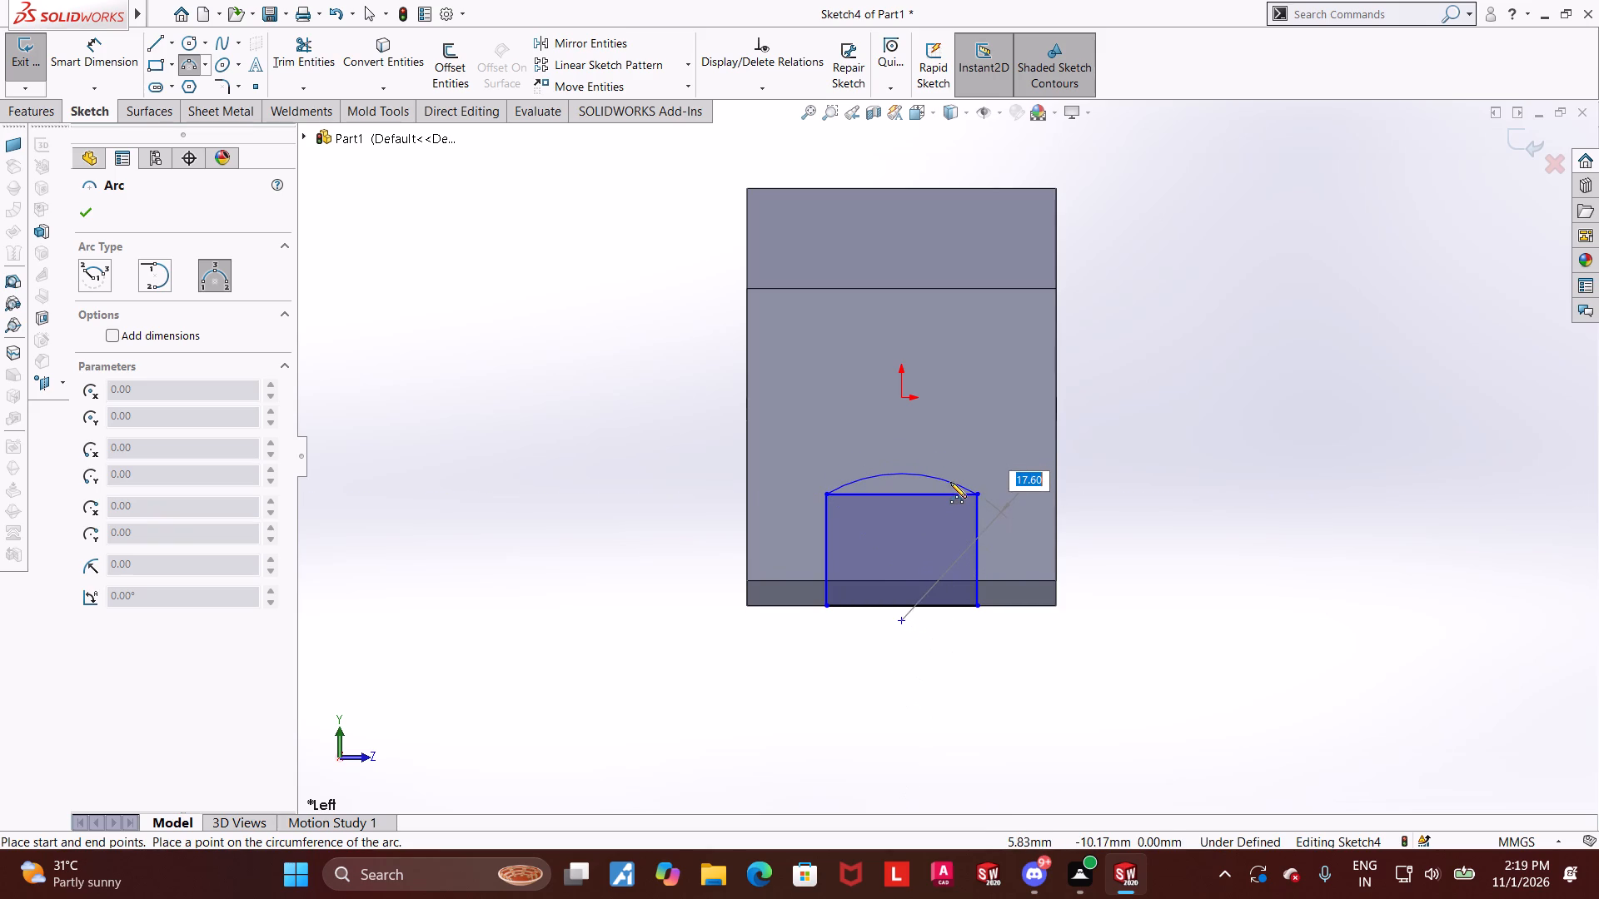
left_click(950, 482)
key("Escape")
key("Escape")
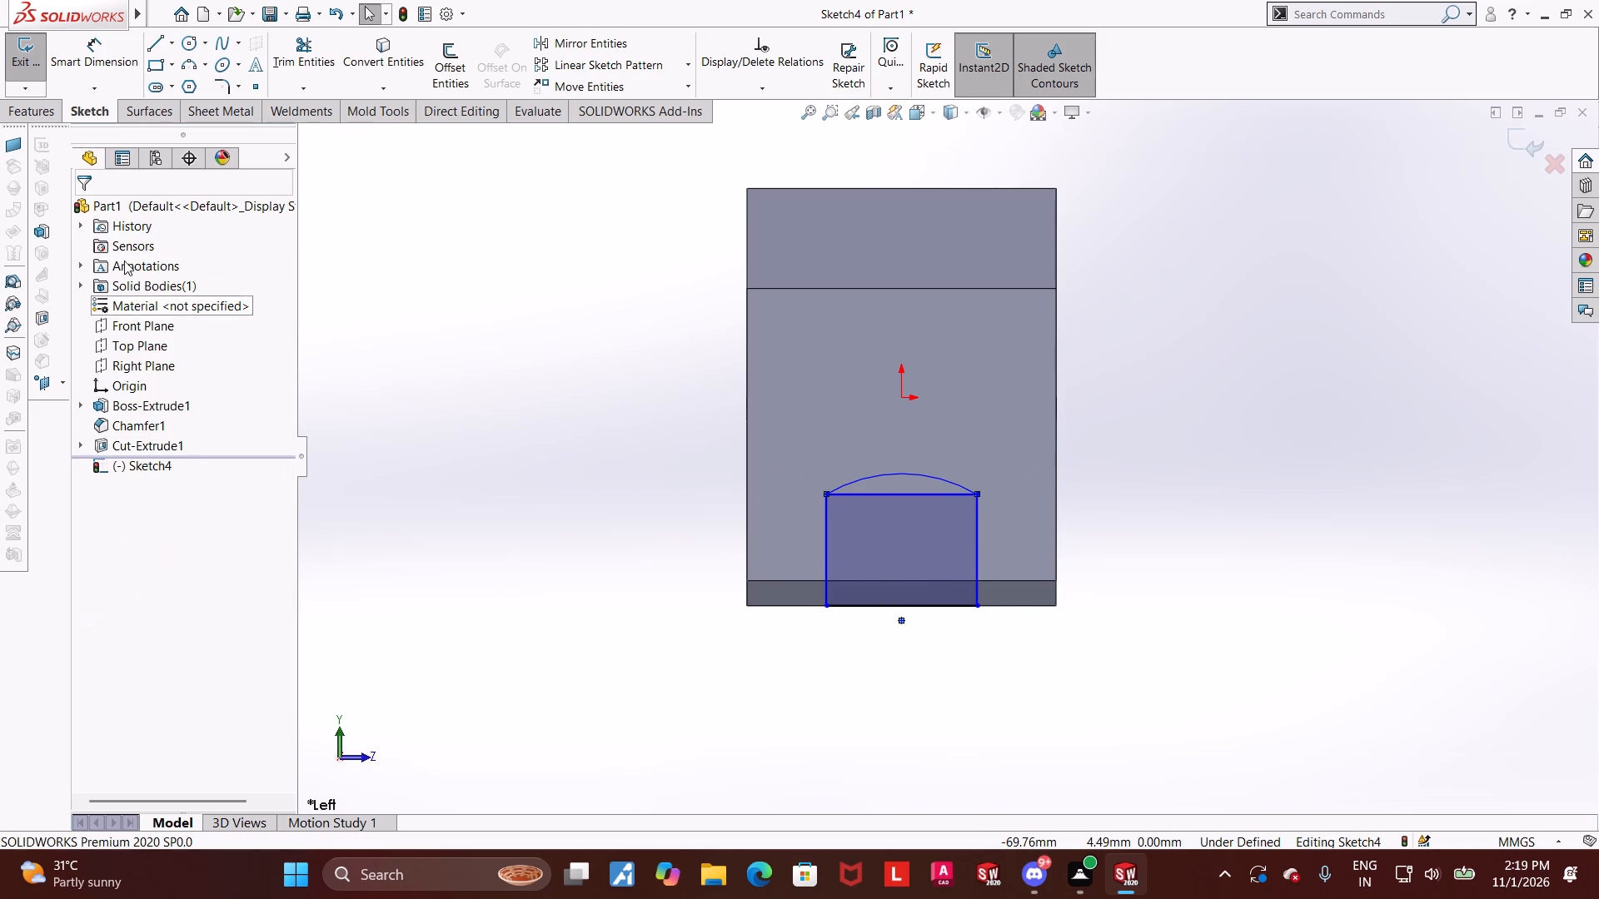
Dimension the arc above the profile with a radius of 25 mm.
left_click_drag(81, 62, 97, 62)
left_click(951, 474)
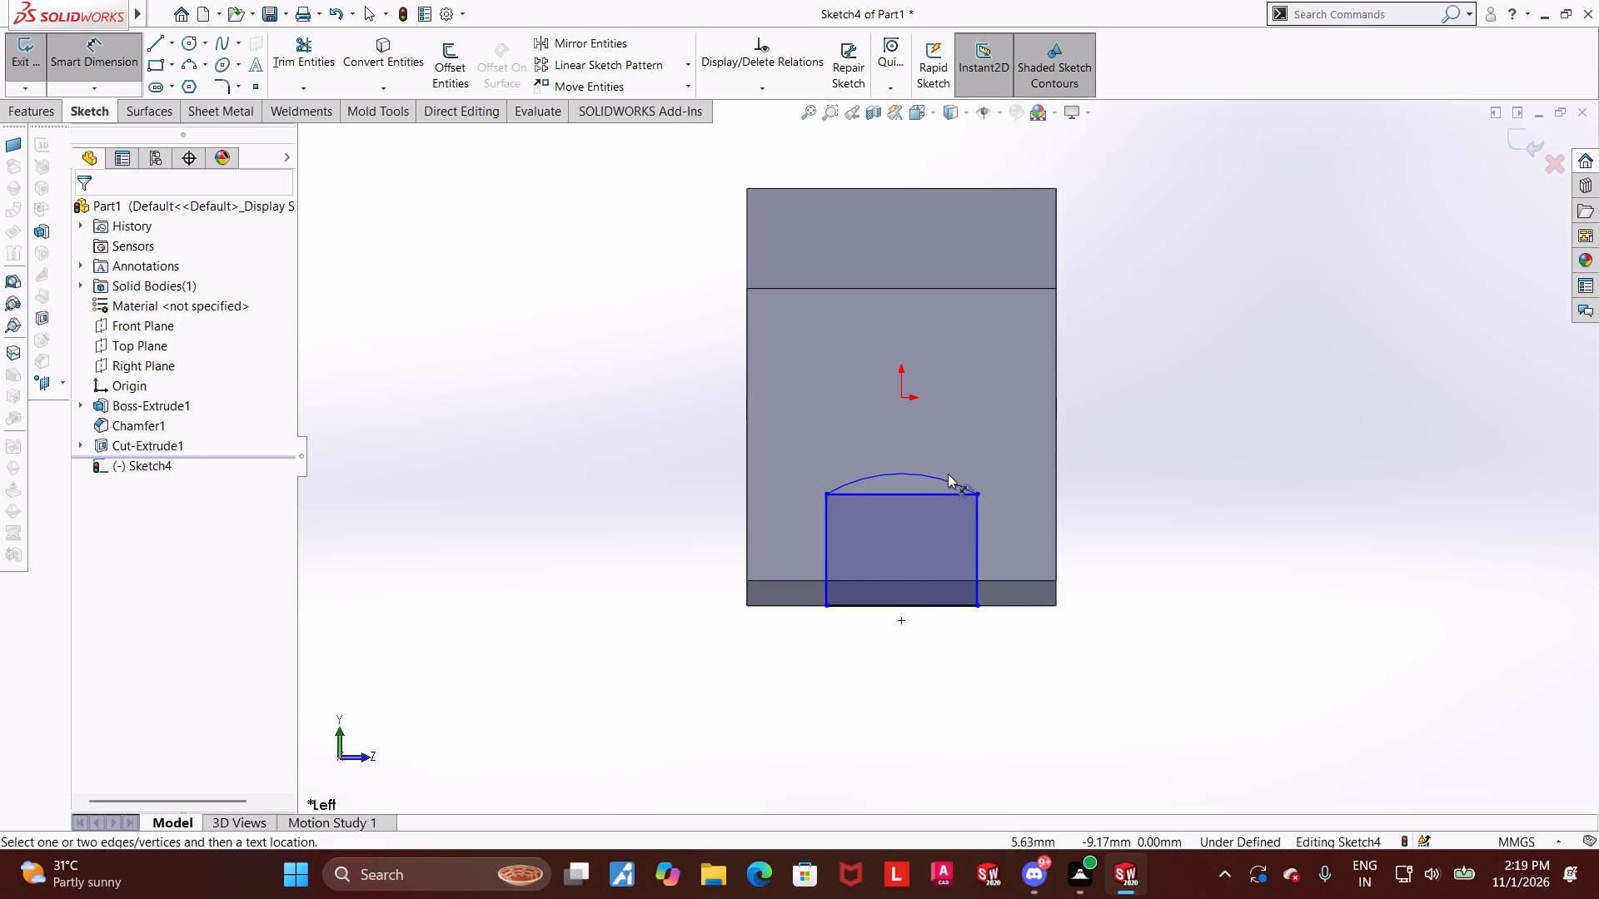
left_click(942, 477)
left_click(984, 424)
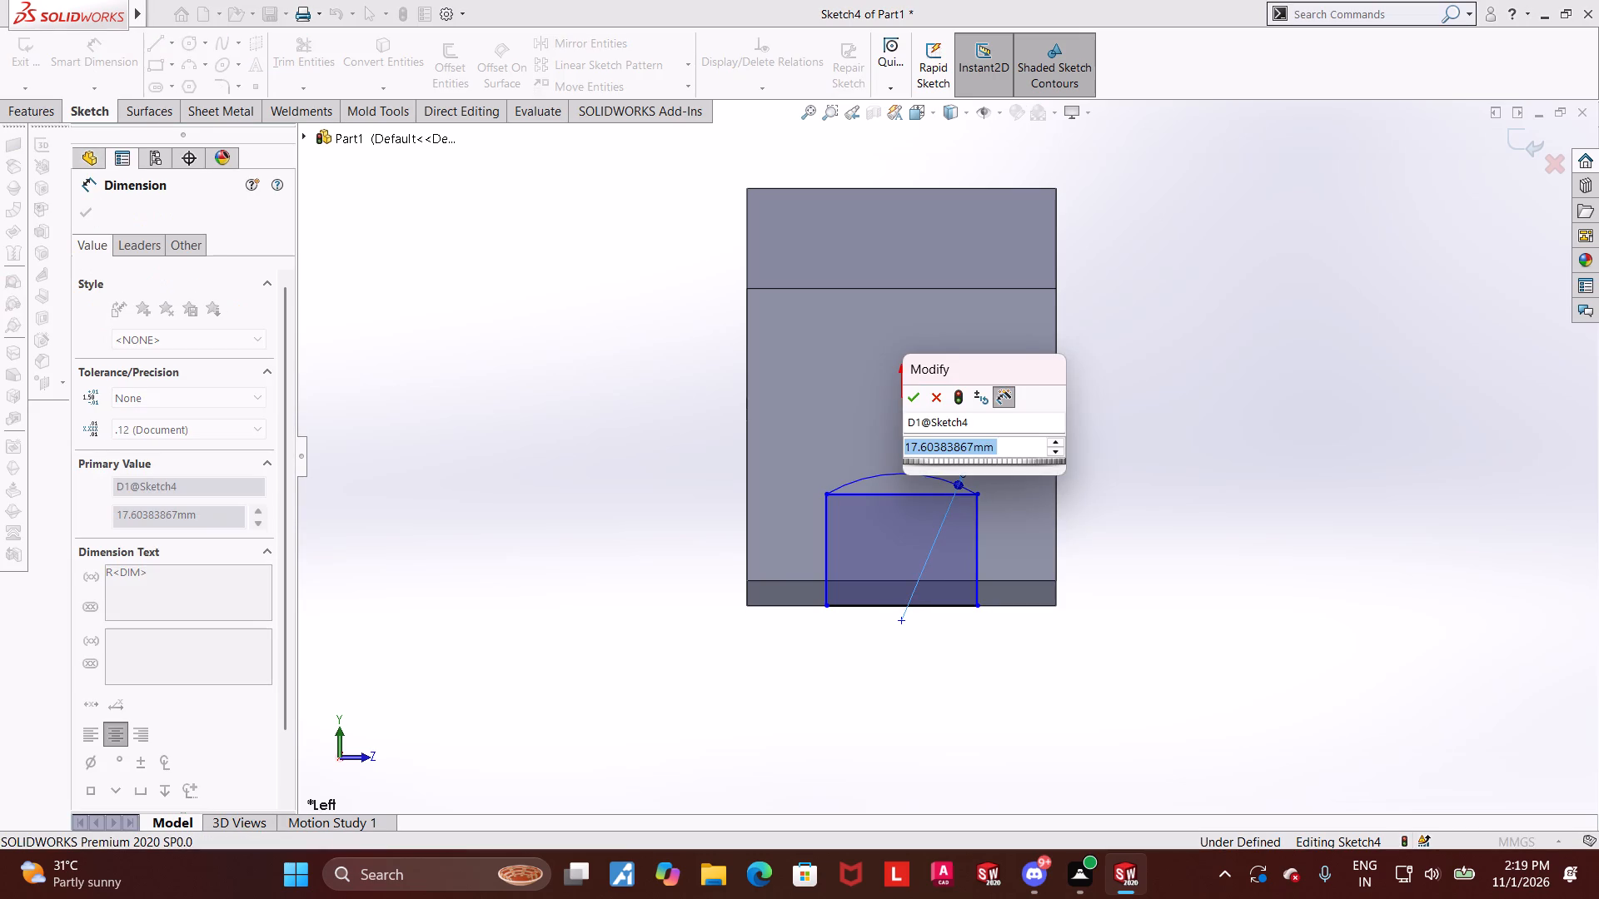
type("25")
key("Return")
key("Escape")
left_click(1244, 387)
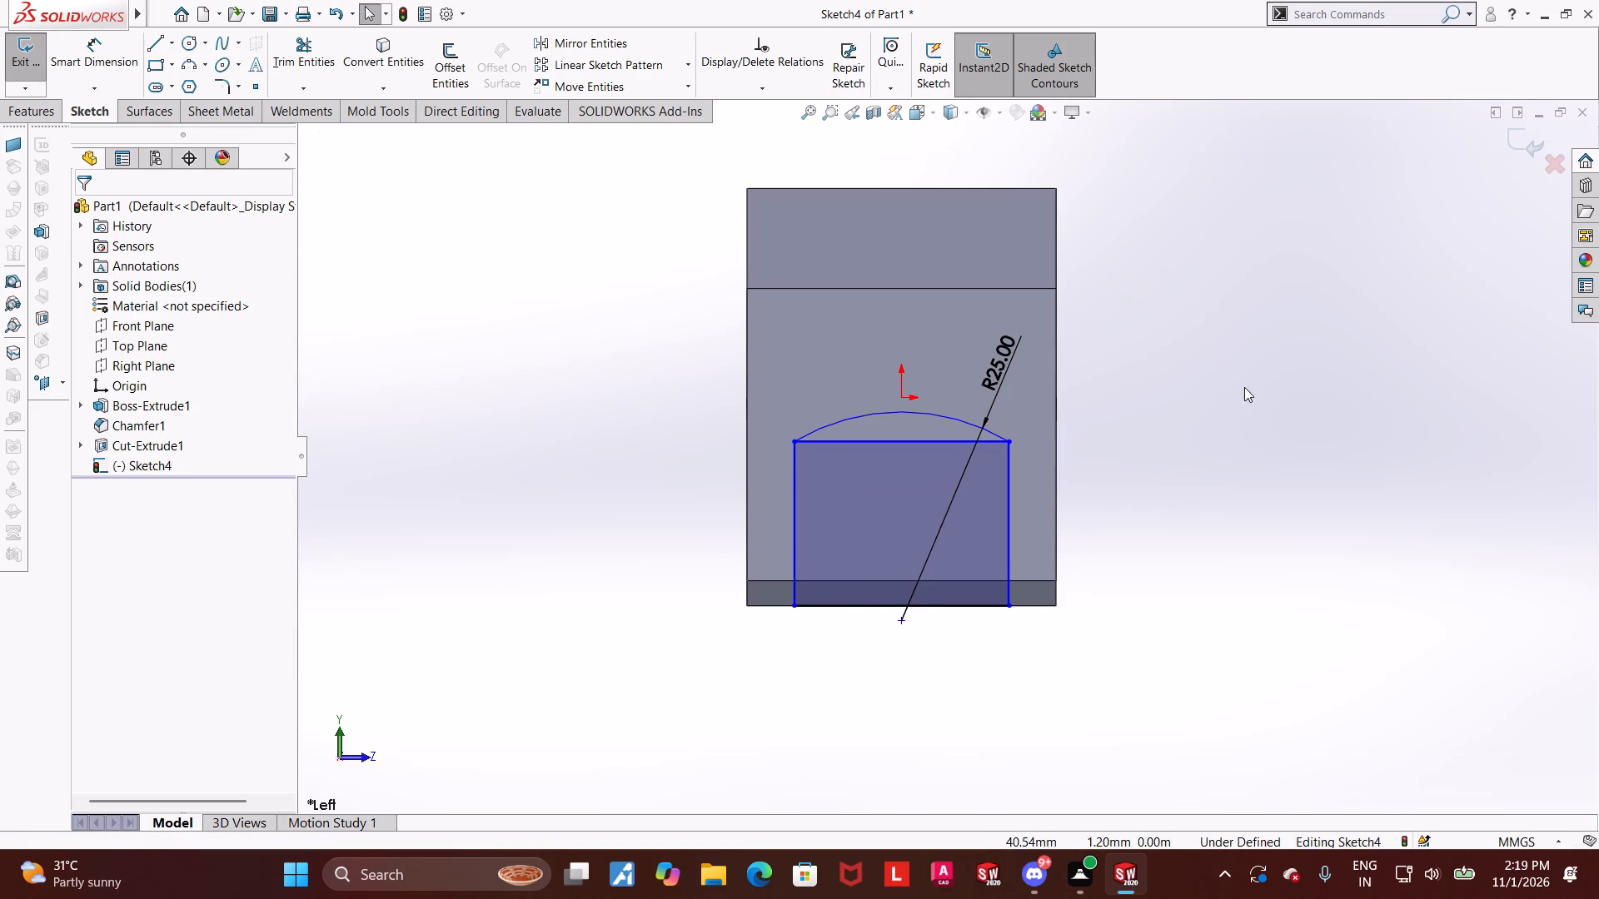
Convert the profile's straight top line beneath the arc to construction geometry.
left_click(909, 441)
left_click(972, 398)
key("Escape")
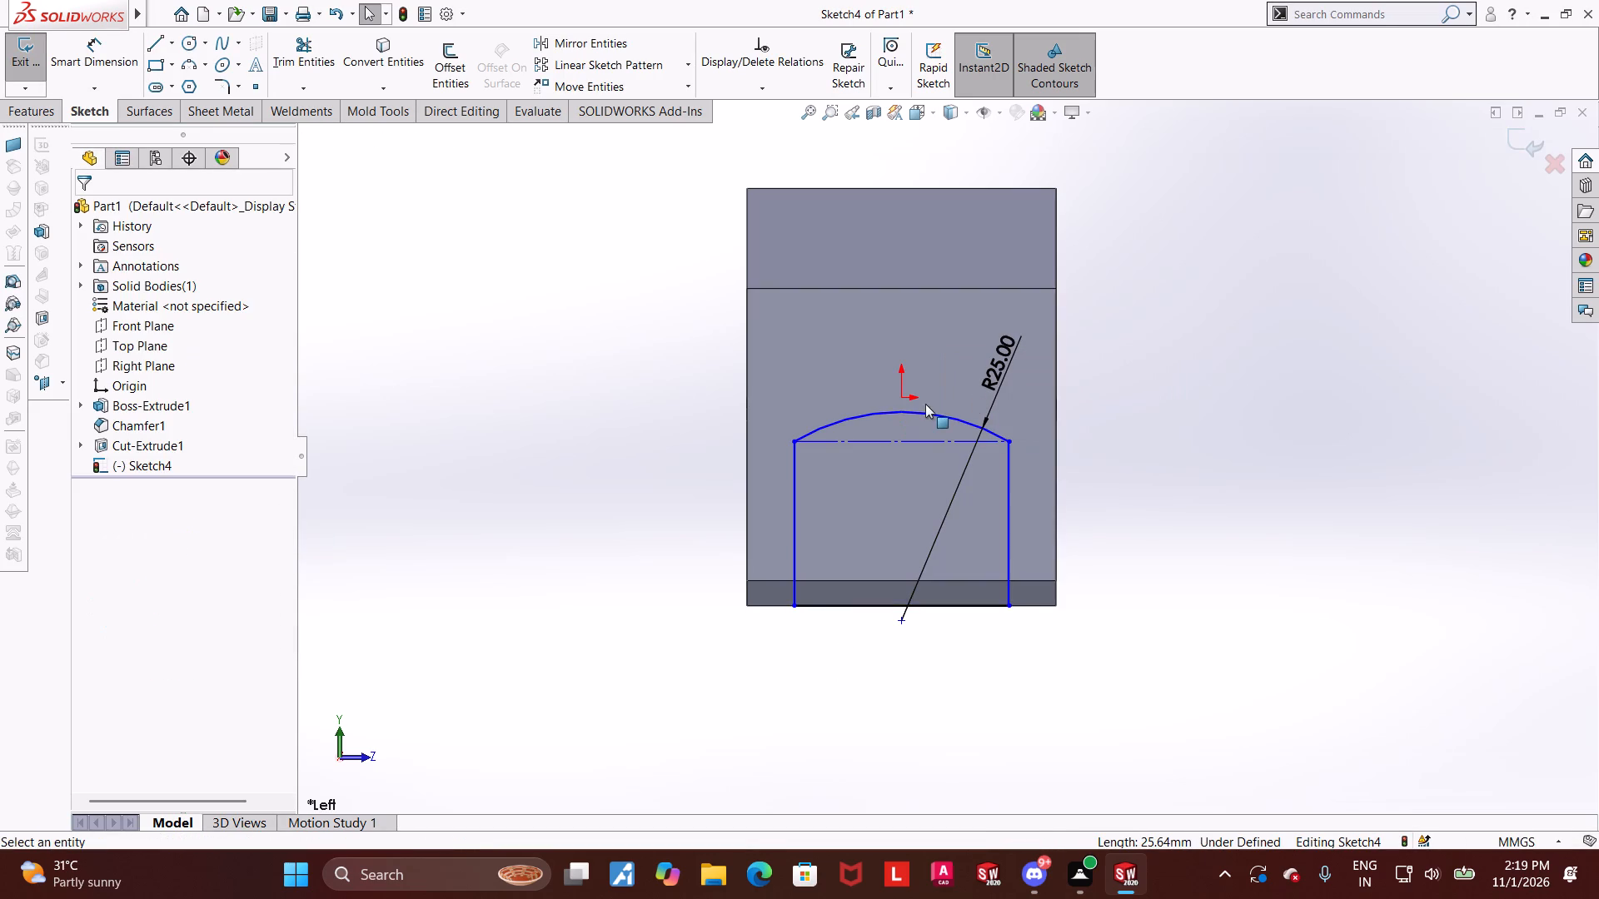
Dimension the height from the profile's bottom line to the top of the arc as 18 mm.
left_click(107, 50)
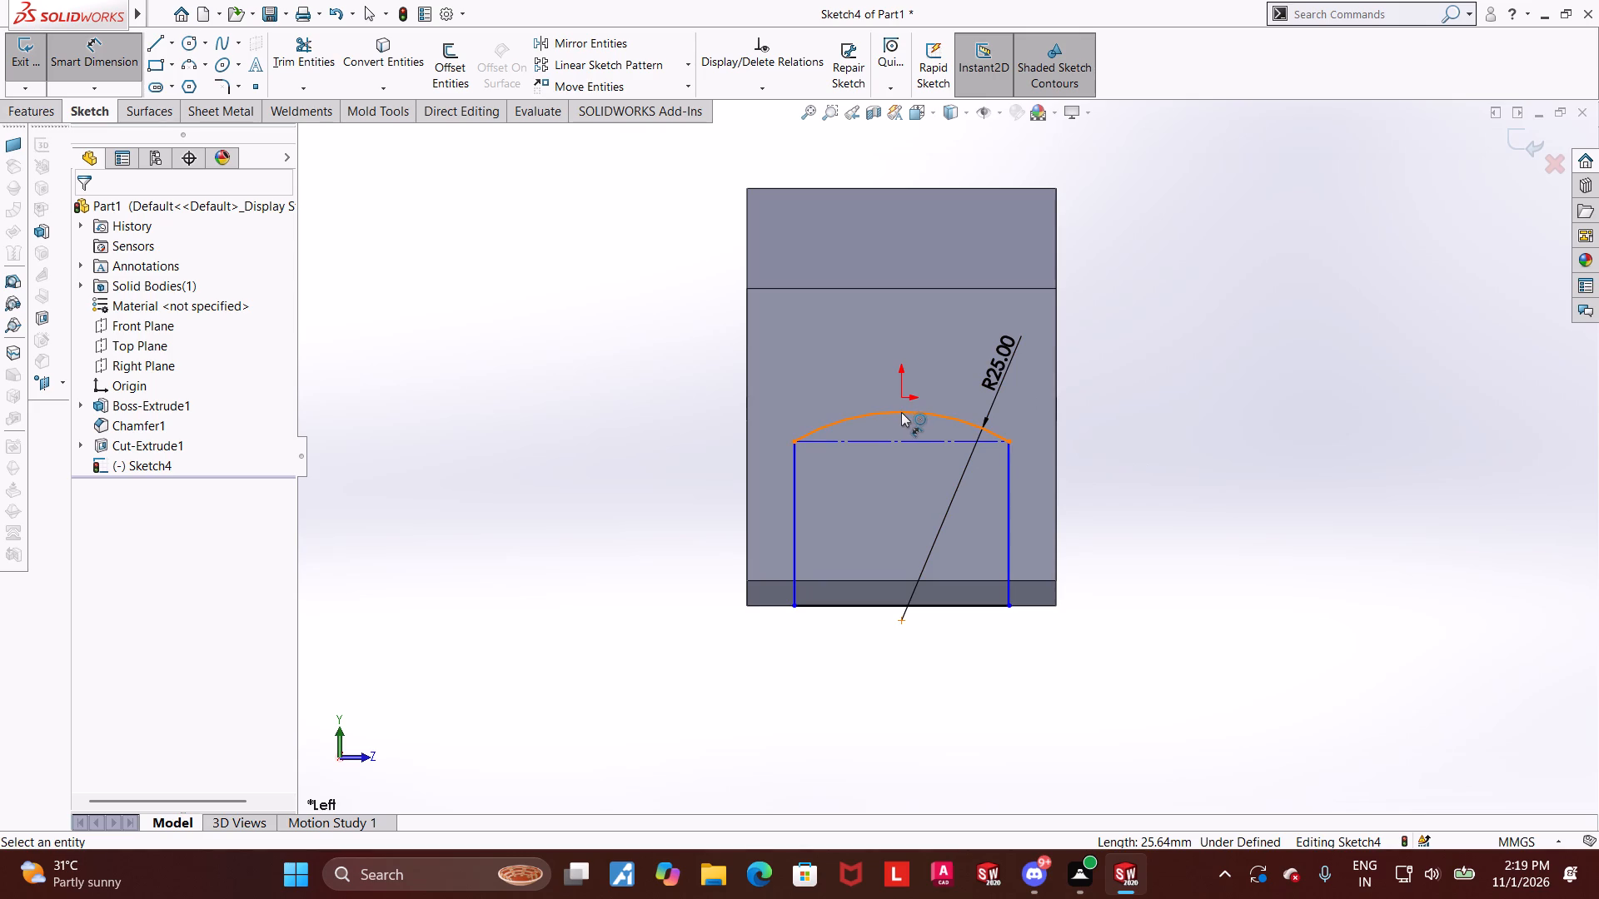
left_click(904, 415)
left_click(951, 608)
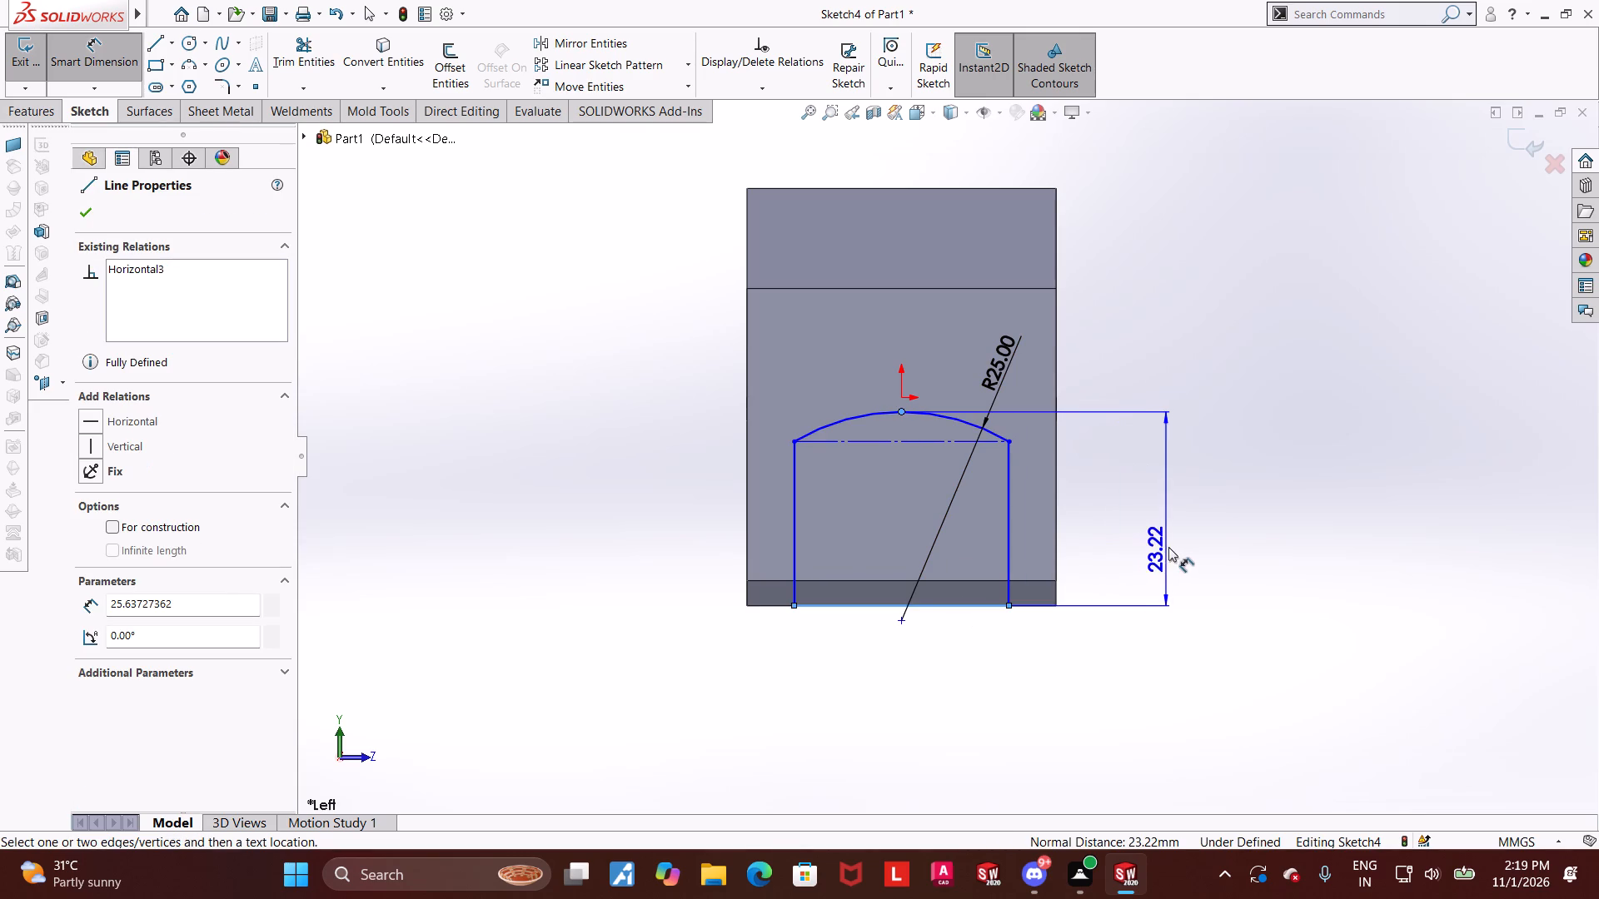
left_click(1173, 544)
key("1")
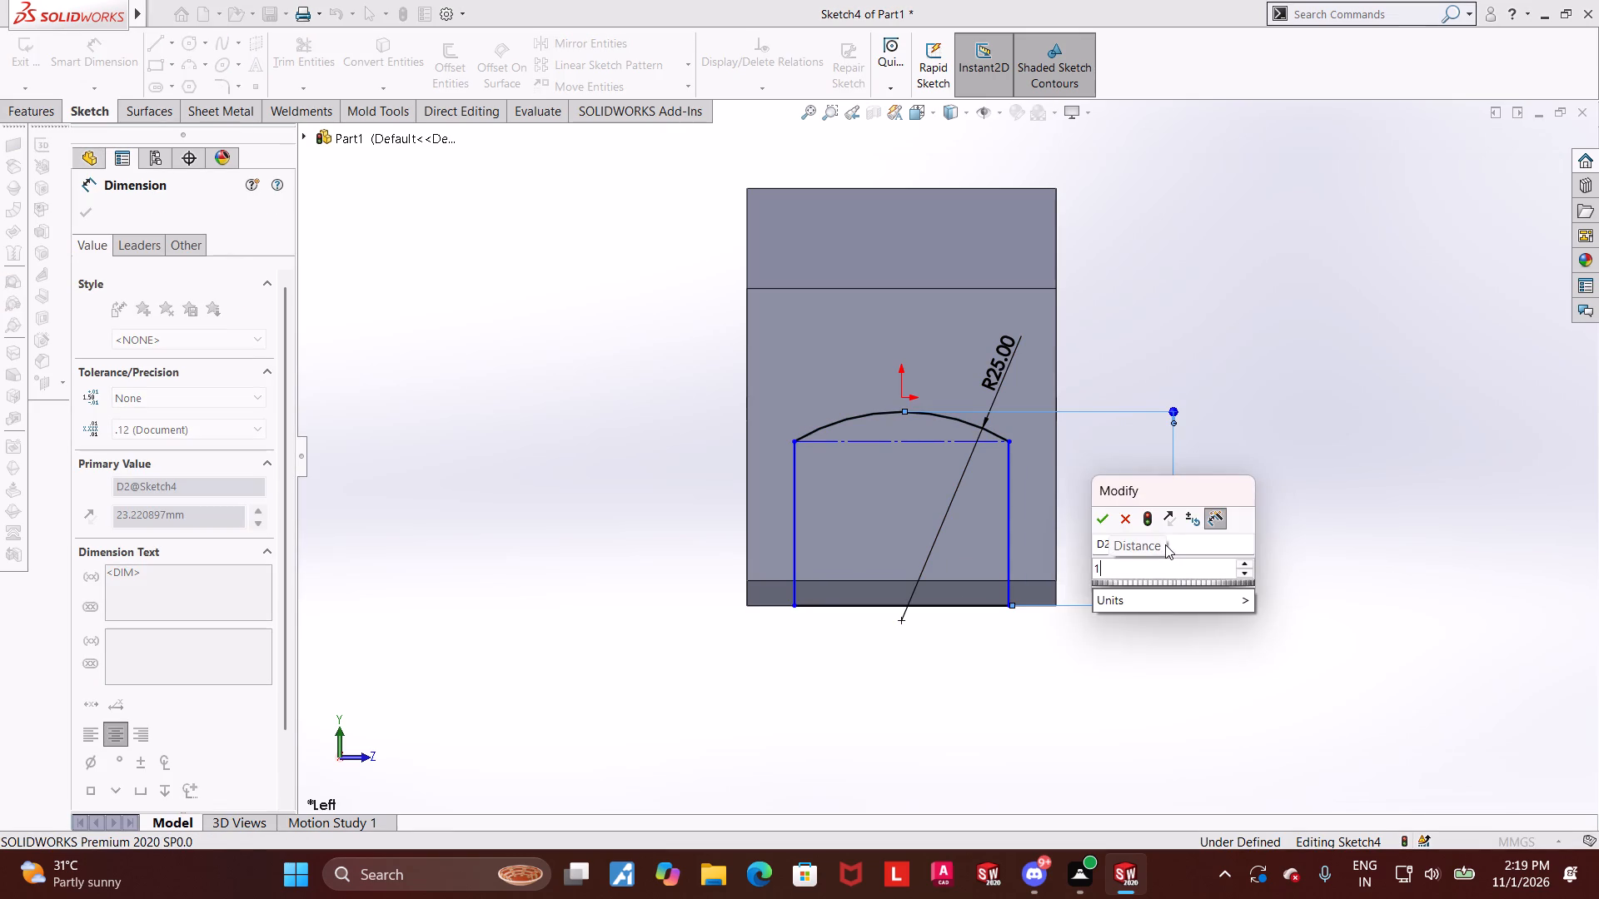
key("8")
key("Return")
key("Escape")
left_click(1362, 507)
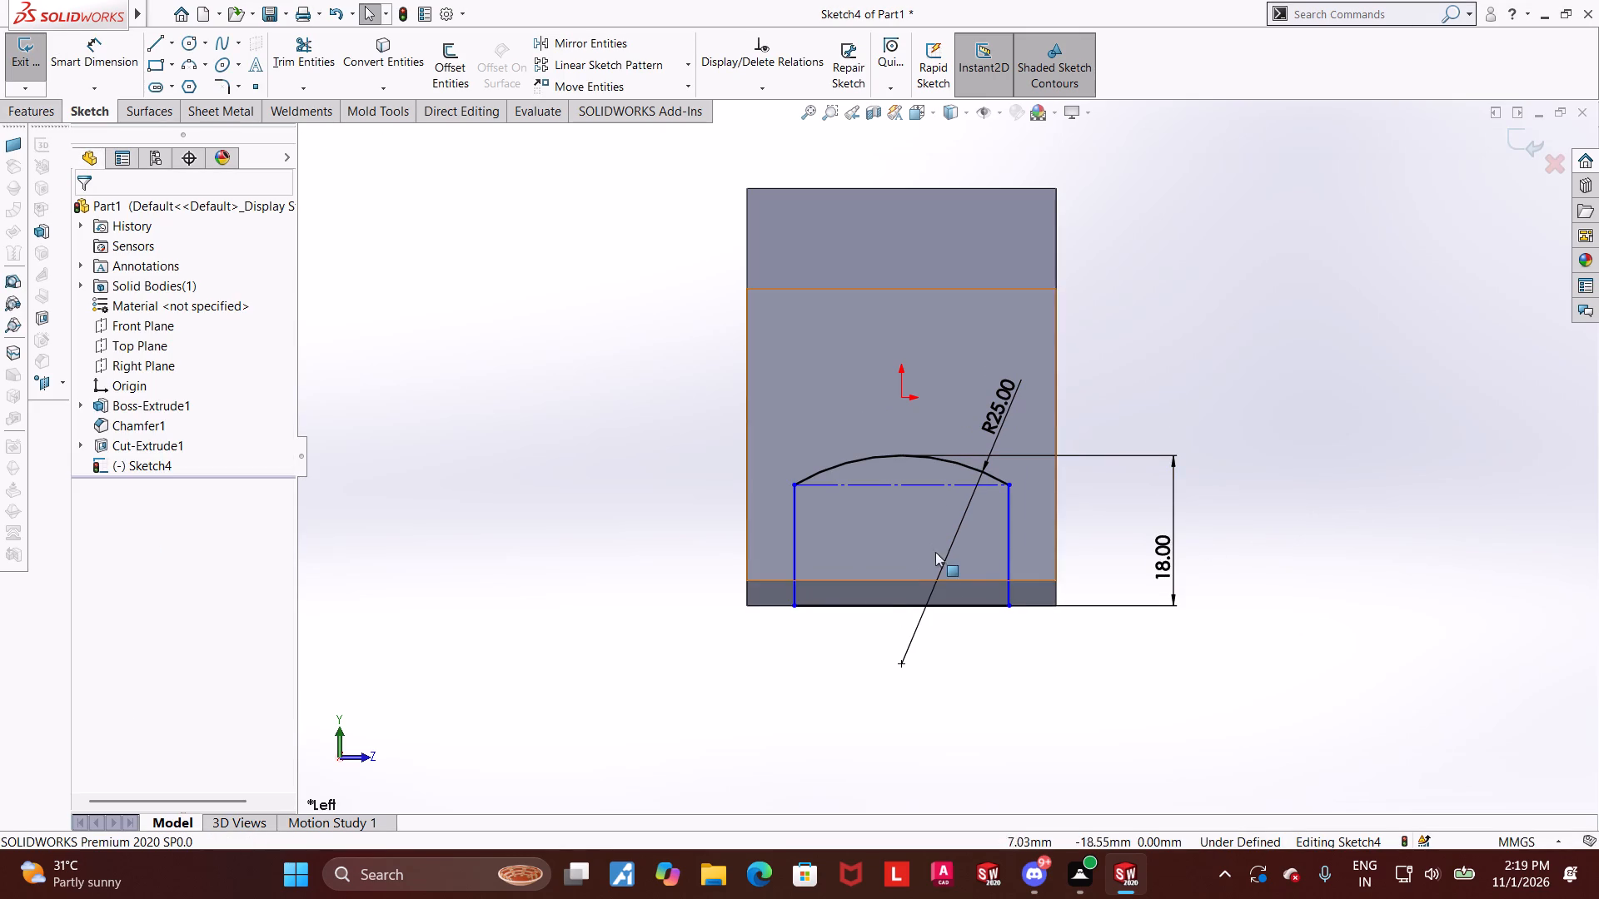
Dimension the width between the profile's two vertical lines as 24 mm, above the arc.
left_click(879, 644)
middle_click_drag(919, 659, 918, 579)
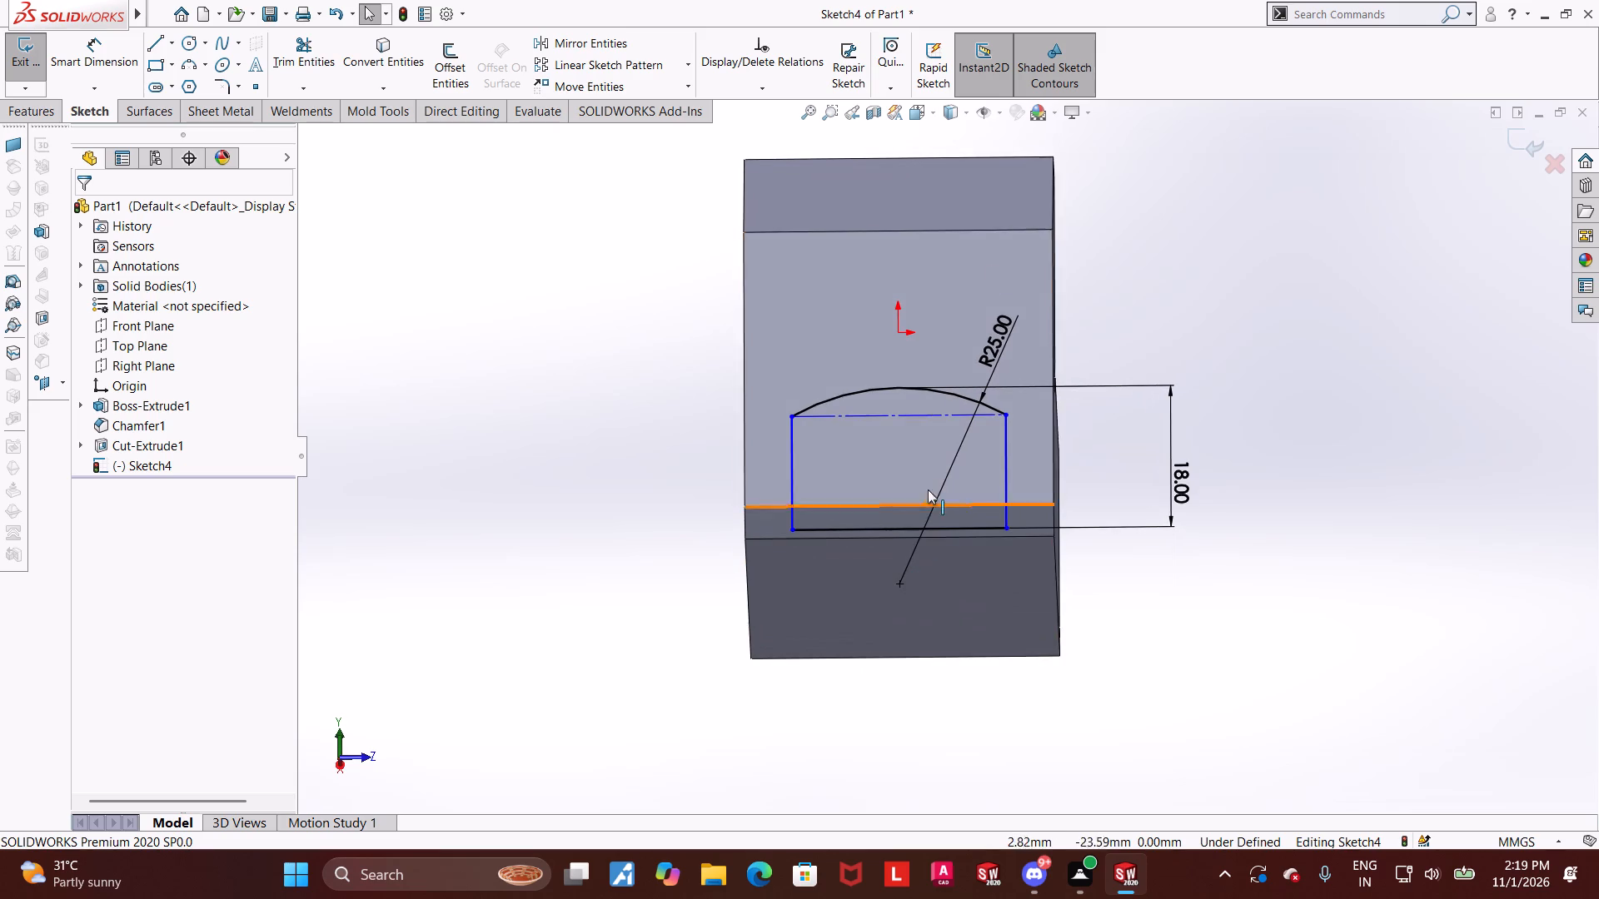
left_click(924, 111)
left_click(797, 562)
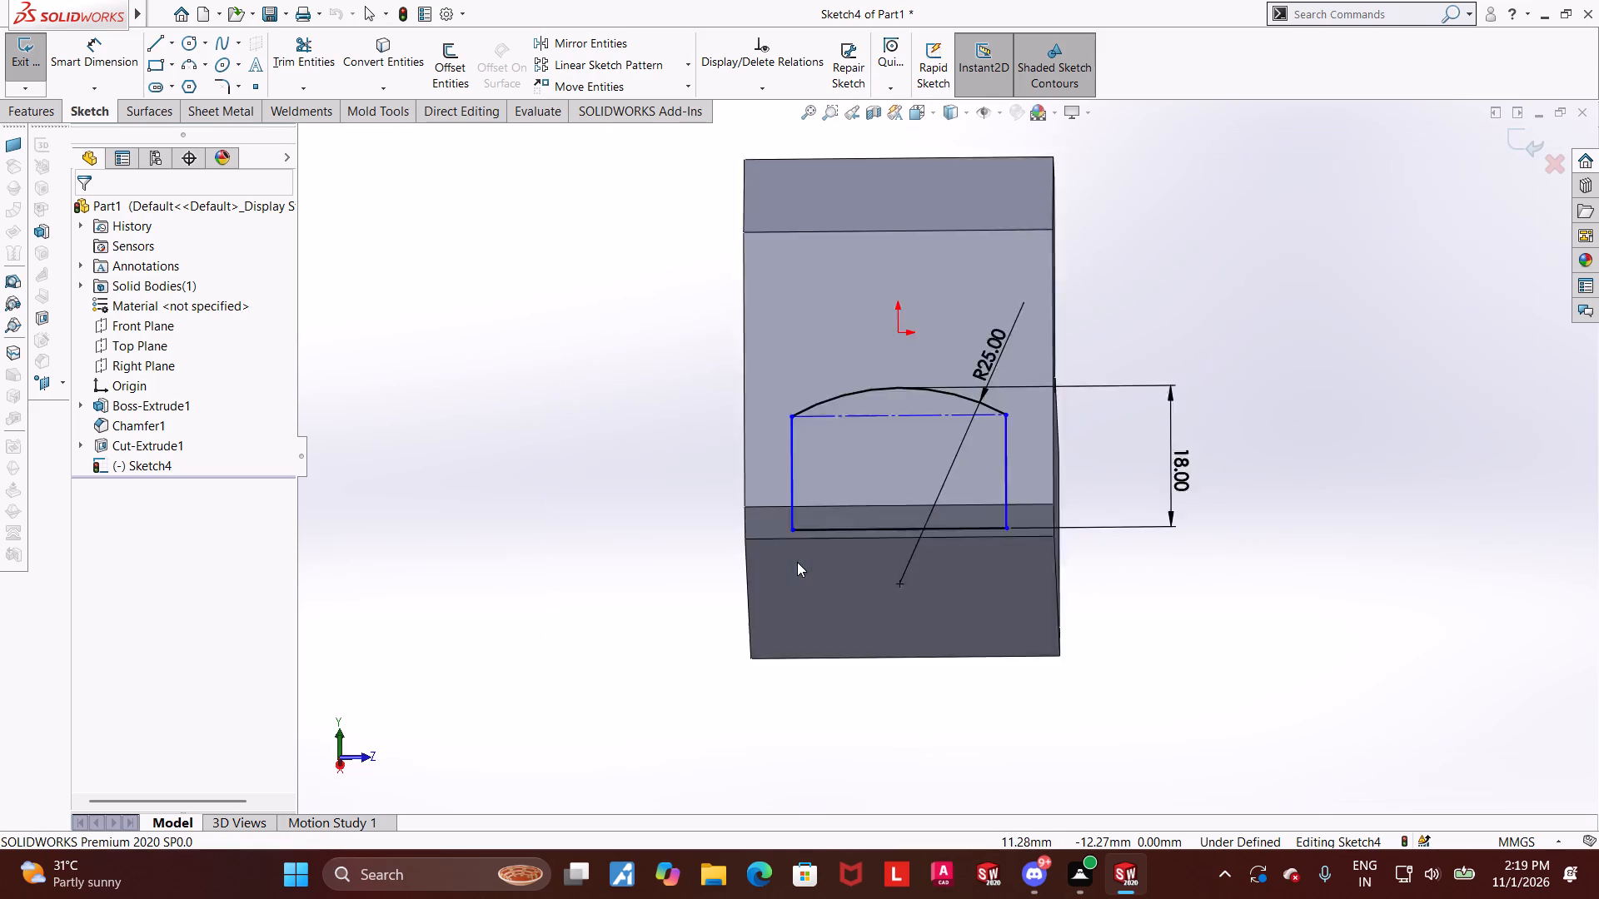
scroll(953, 605, "up", 2)
left_click(101, 55)
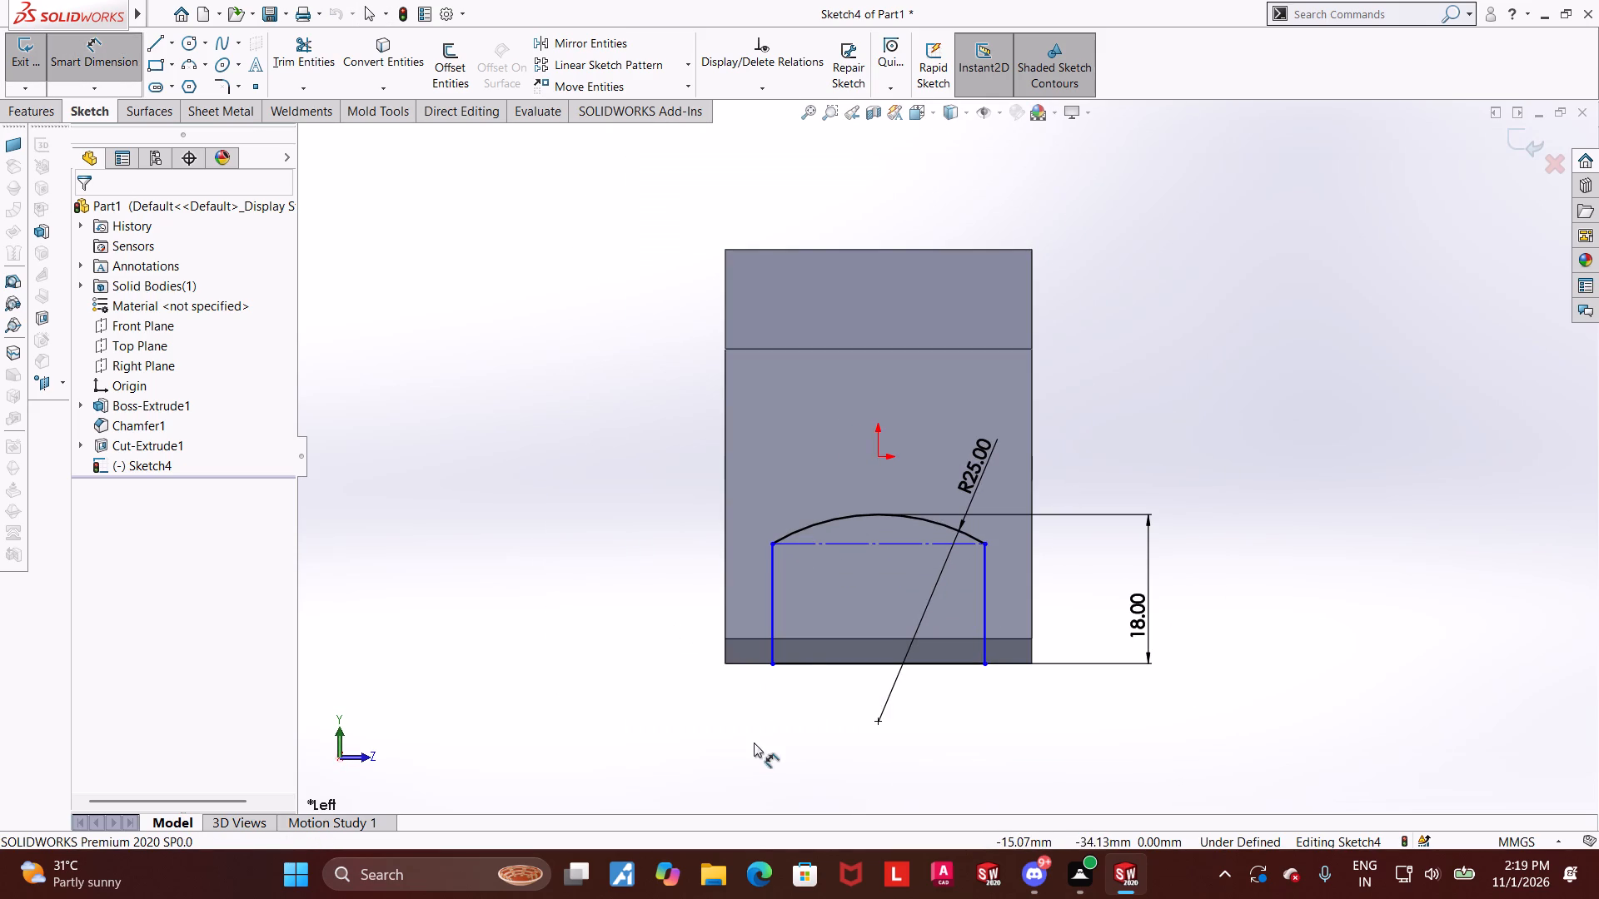
left_click(774, 621)
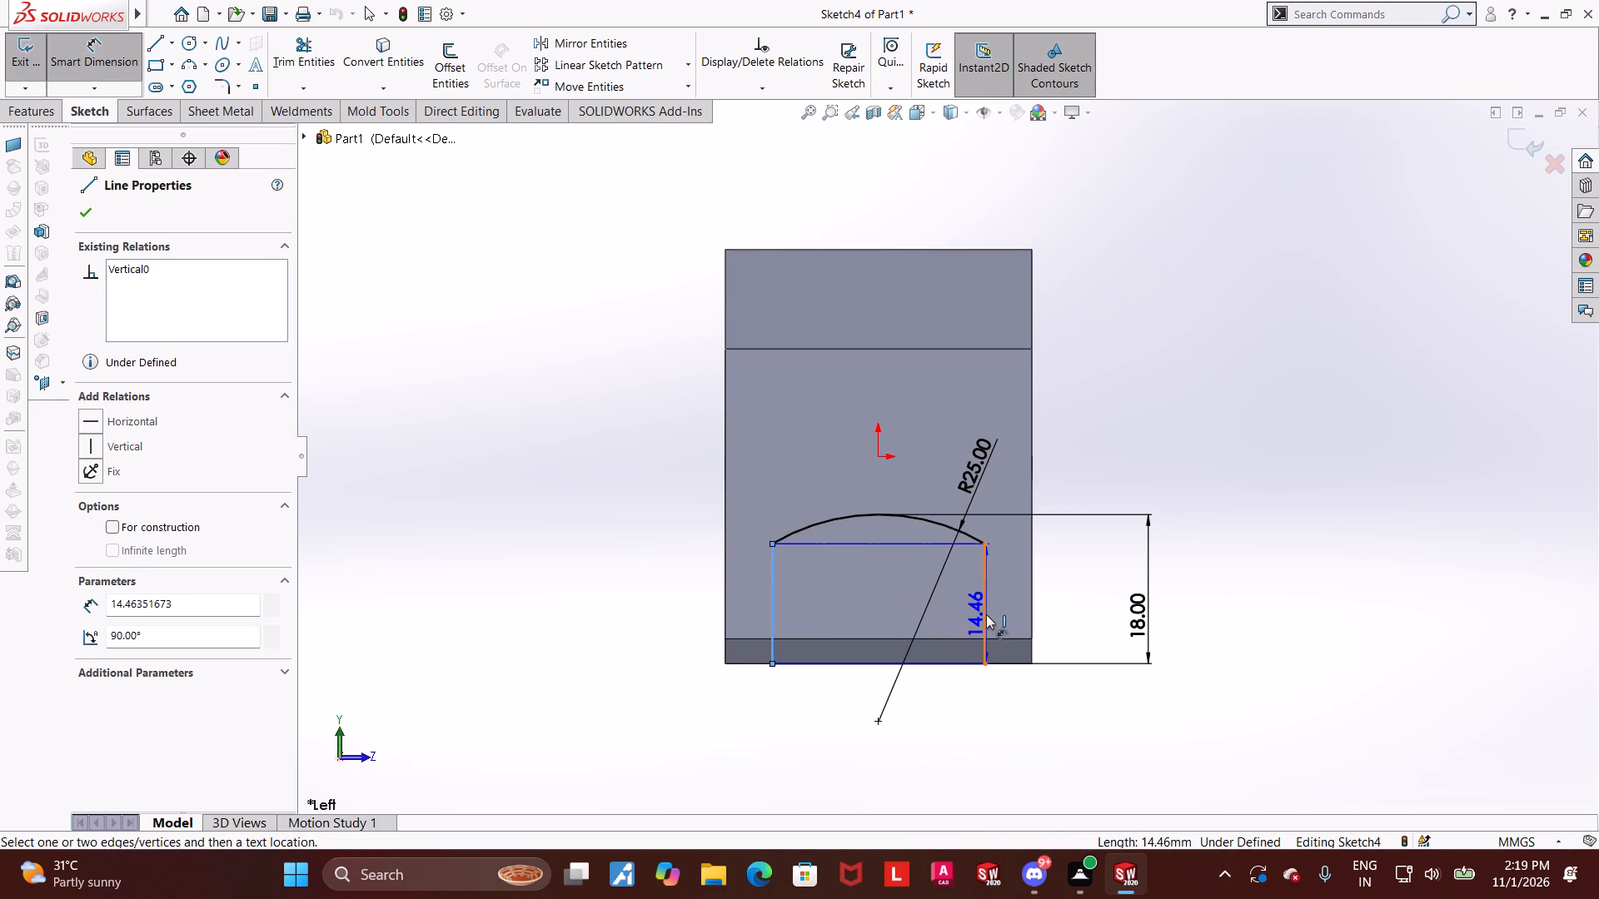
left_click(986, 614)
left_click(929, 379)
type("24")
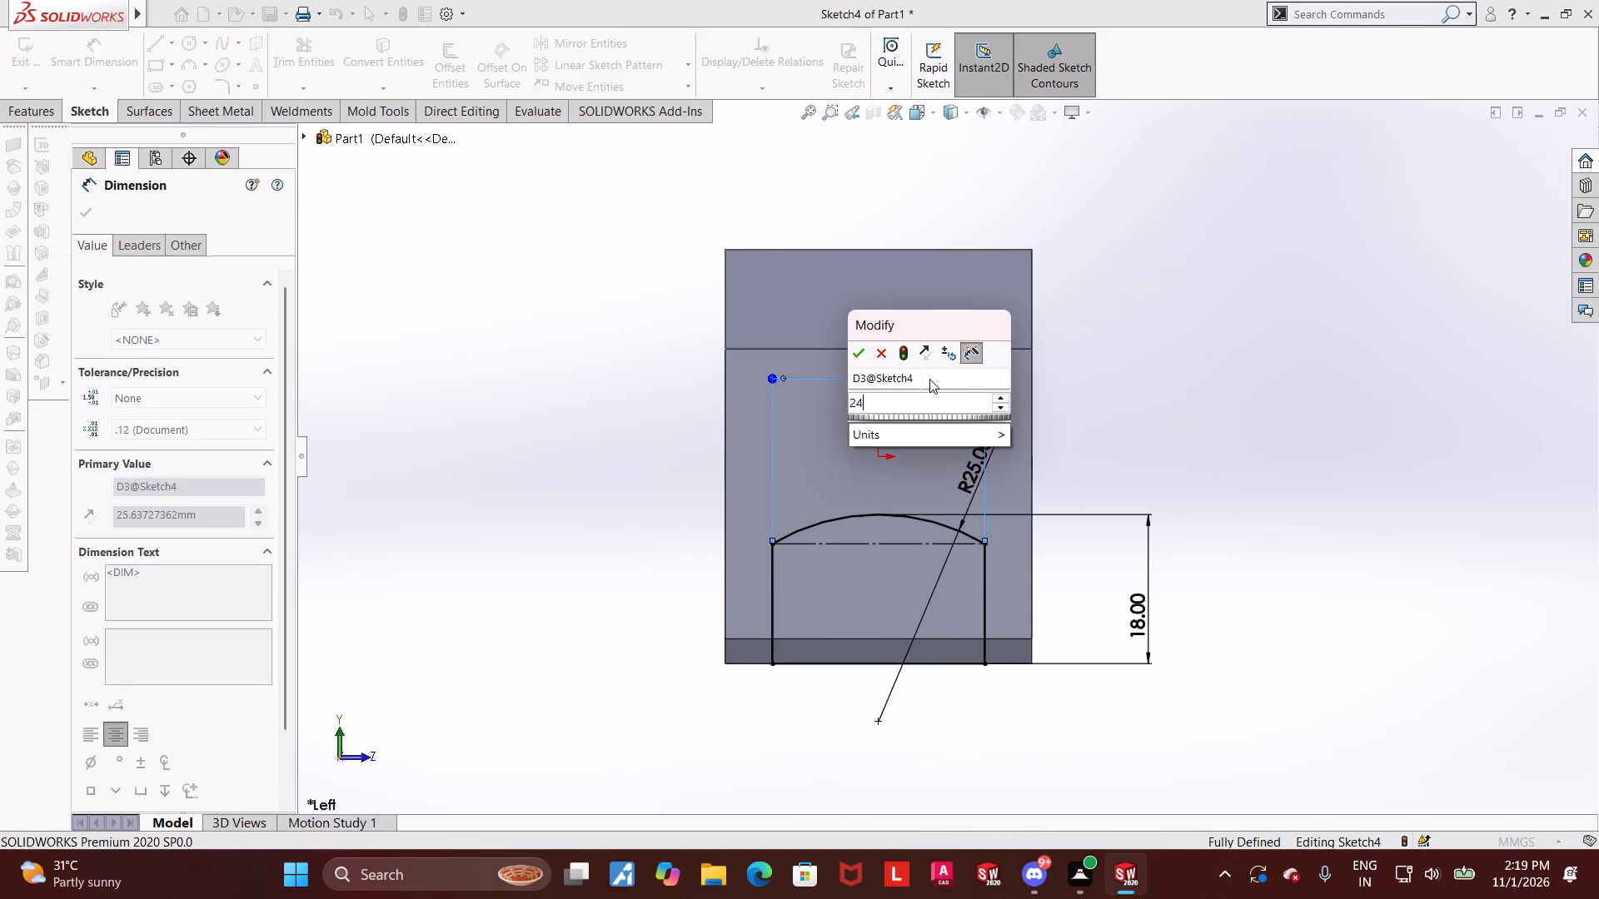
key("Return")
key("Escape")
key("Escape")
left_click(1289, 440)
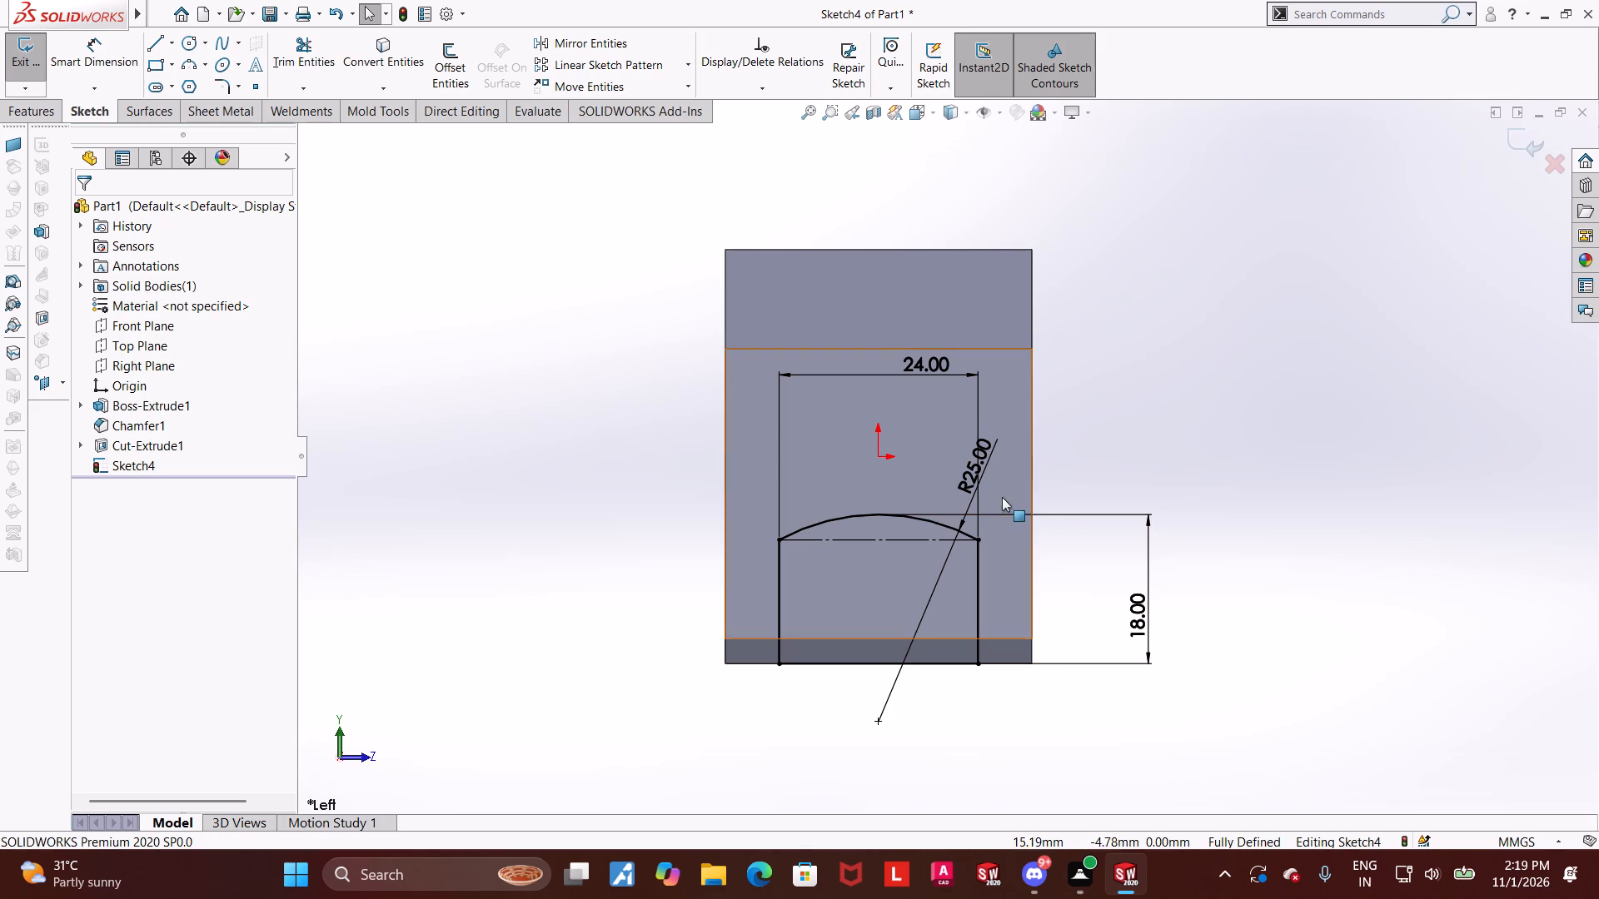
Finish and exit the arched-top profile sketch.
middle_click_drag(1198, 602, 1181, 608)
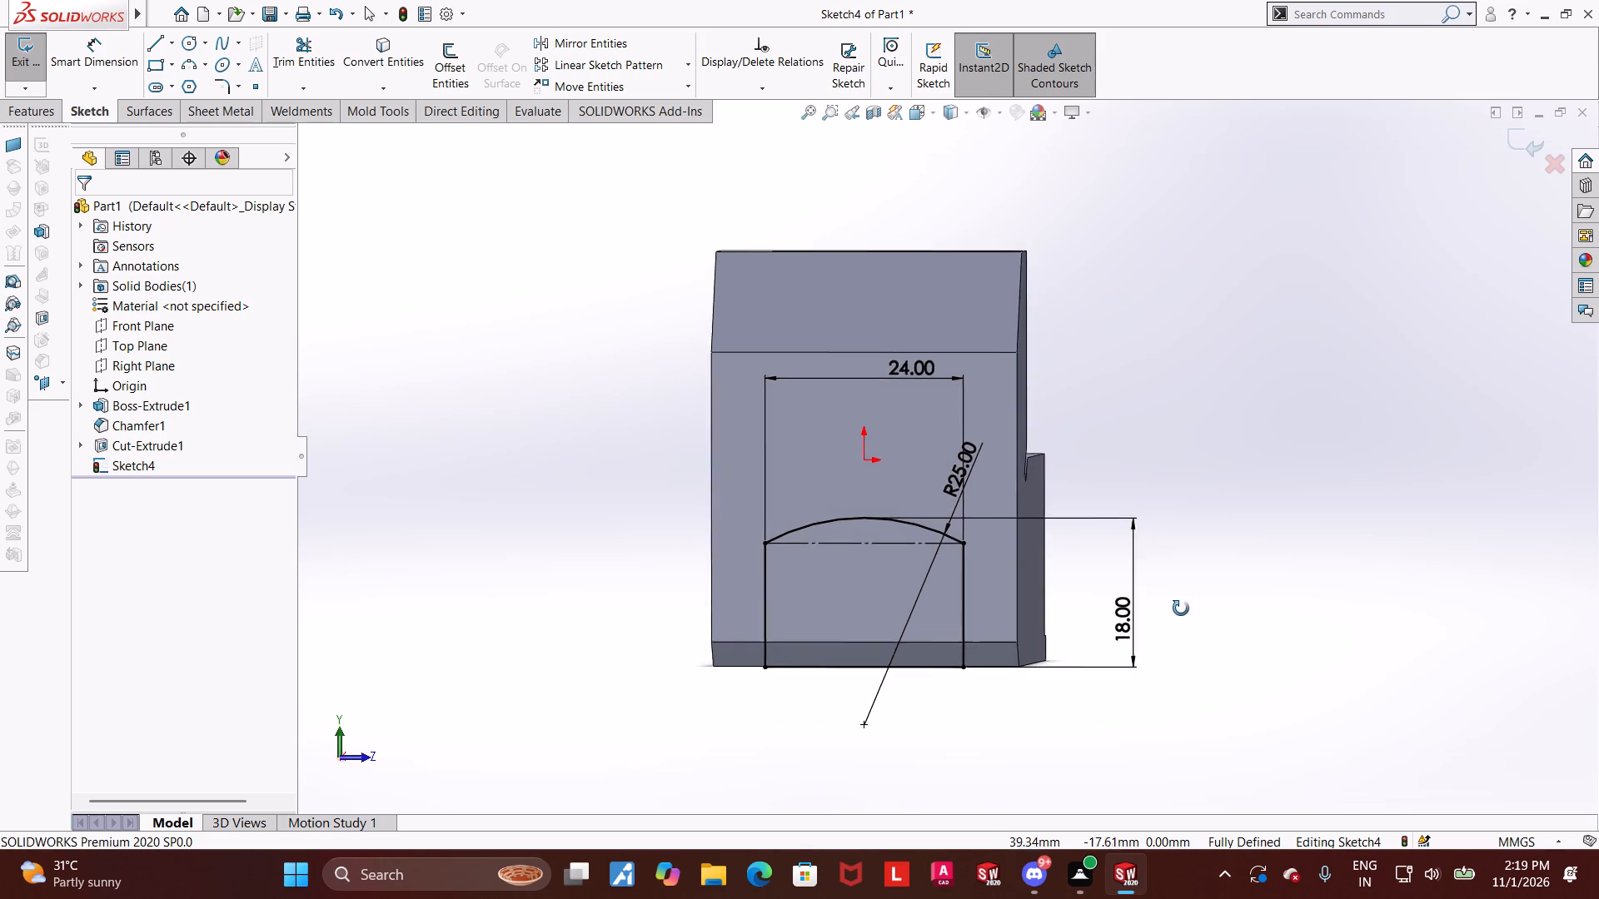
middle_click_drag(1181, 608, 1038, 623)
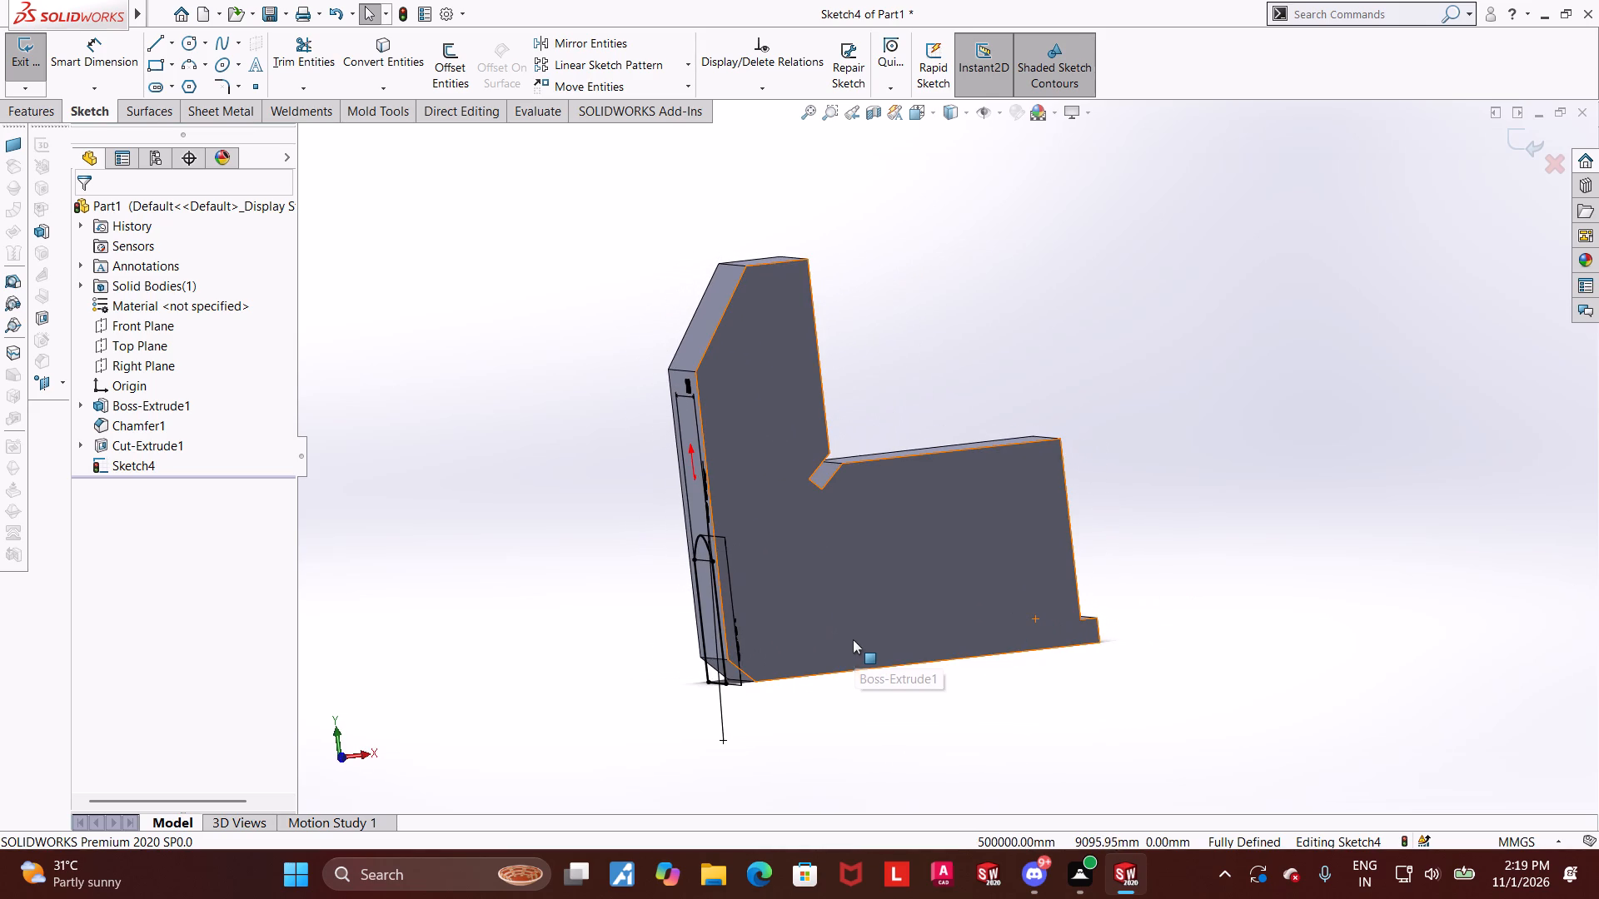
middle_click_drag(844, 632, 827, 575)
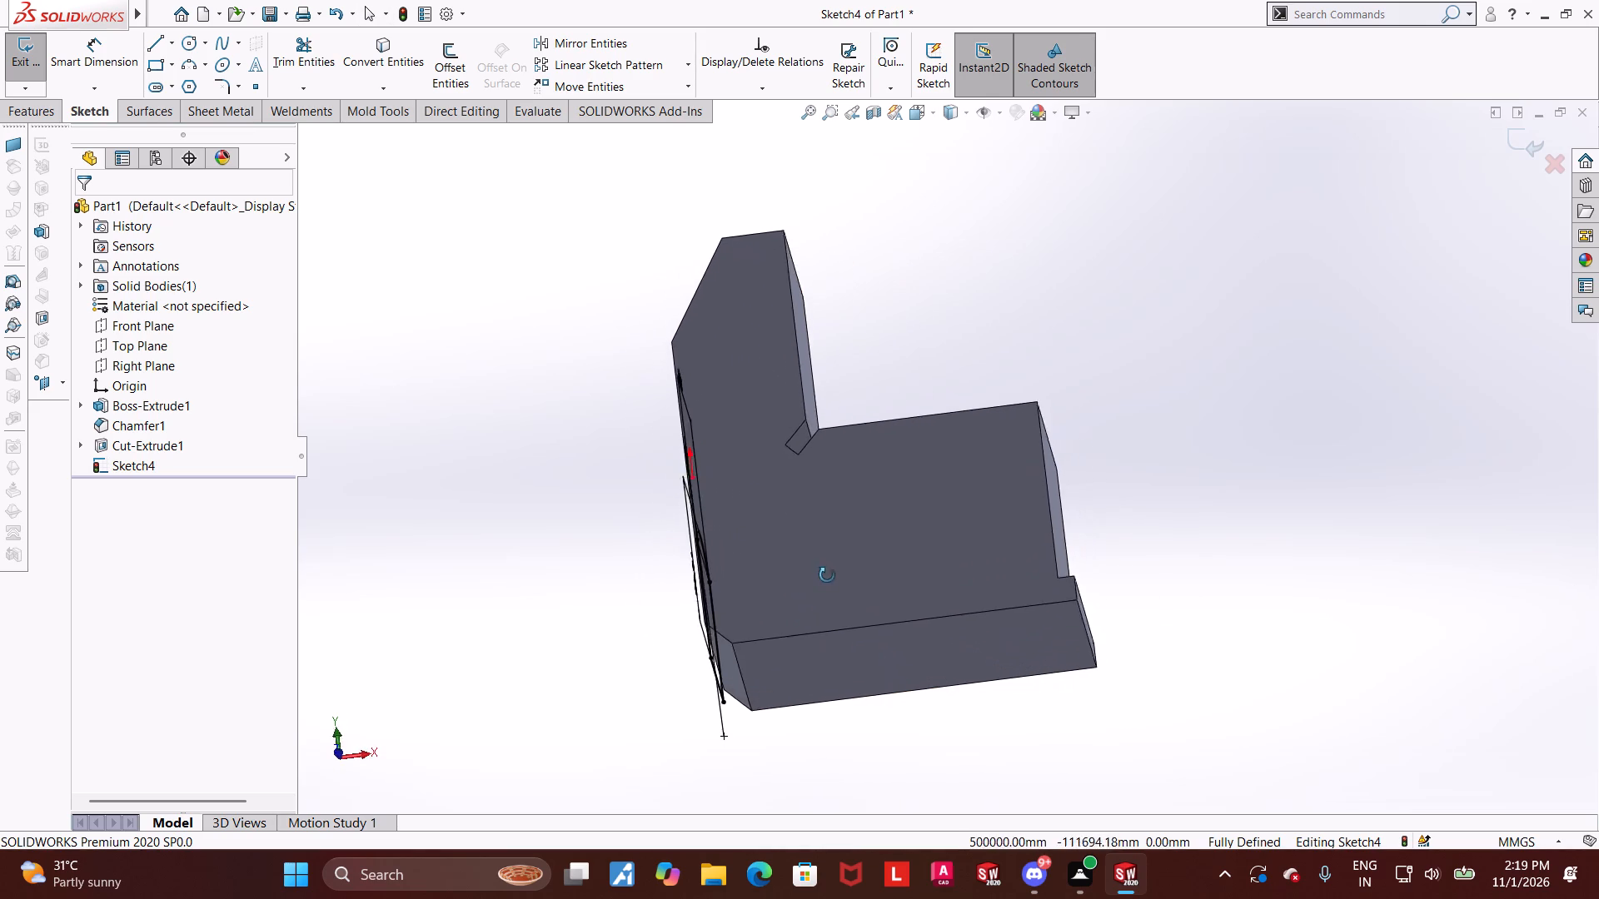
middle_click_drag(827, 575, 804, 616)
middle_click_drag(581, 482, 600, 489)
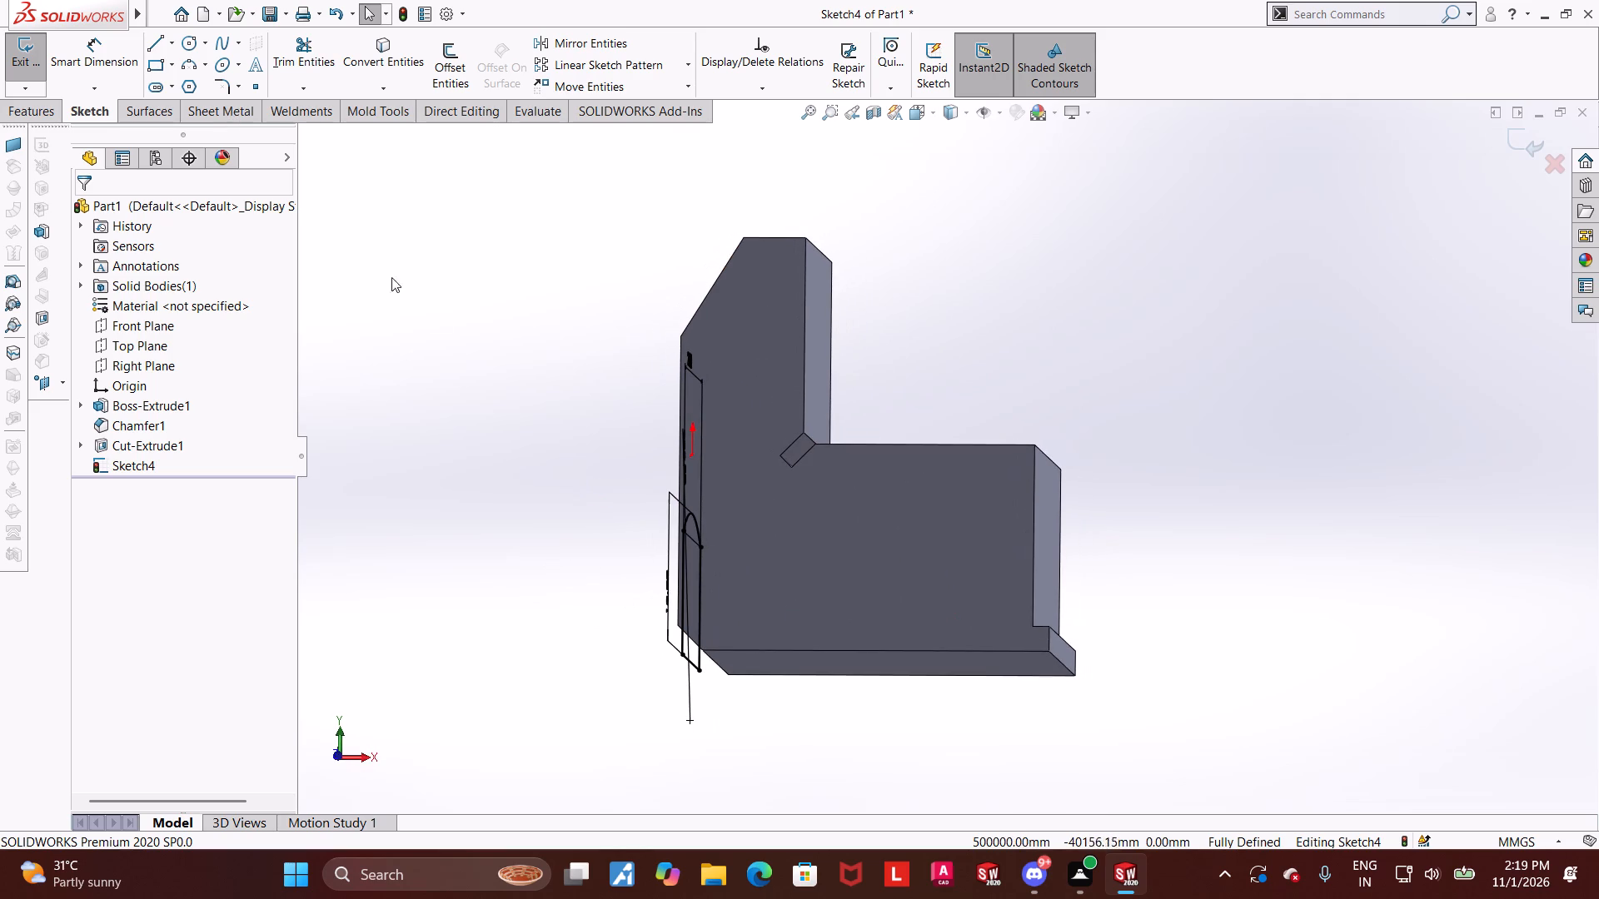
left_click(1536, 141)
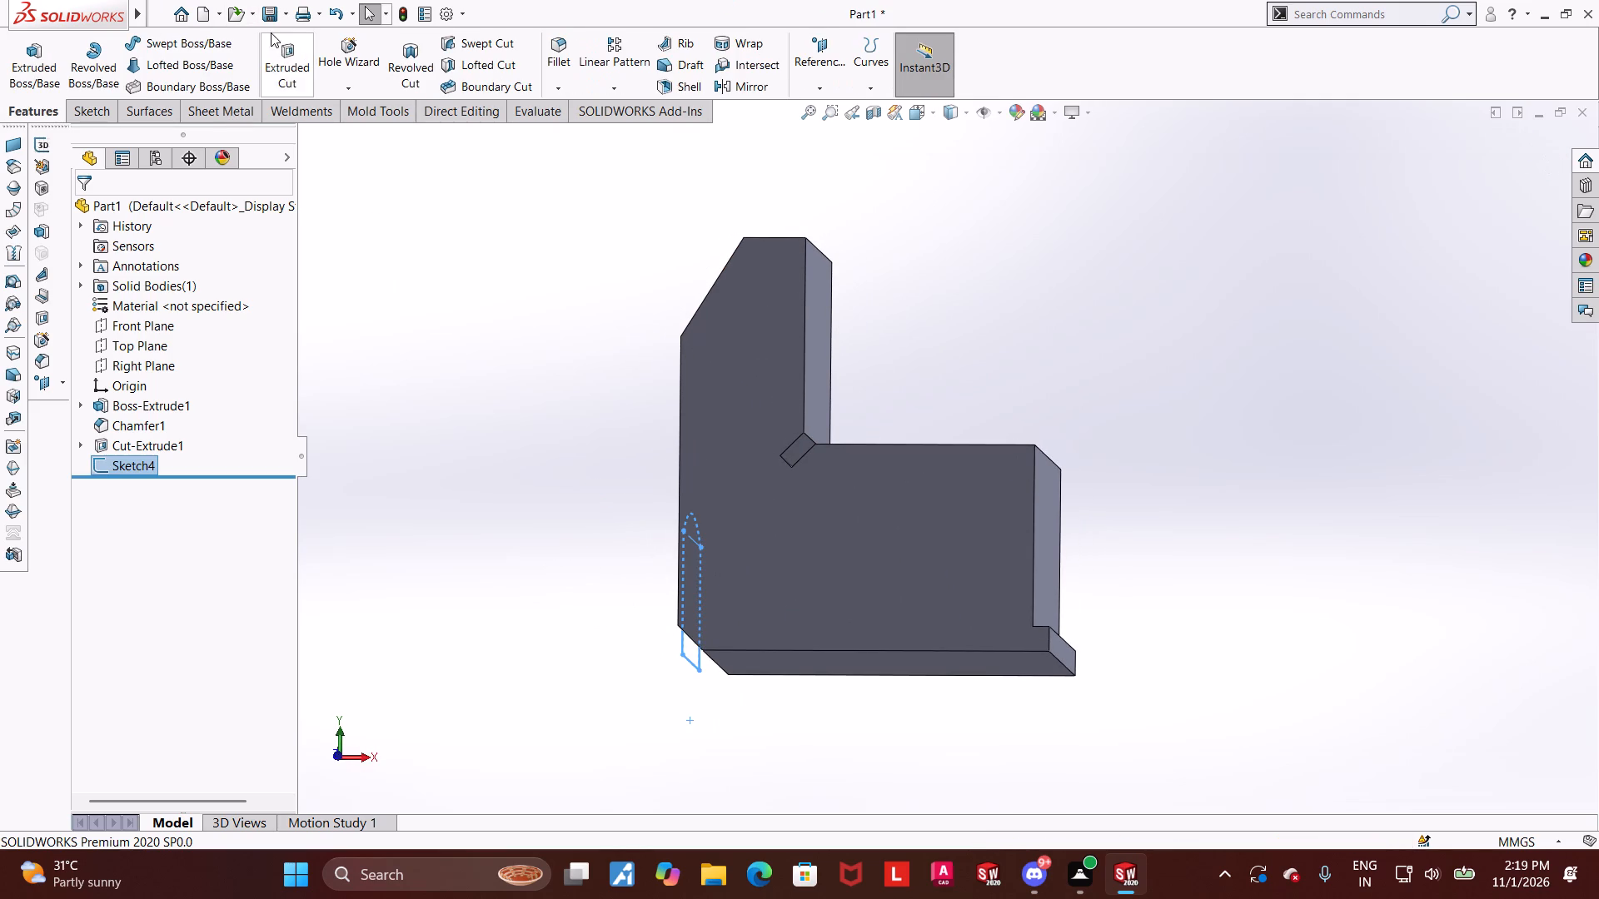
Cut-extrude the arched profile into the block with Offset From Surface, 18 mm from the front face of the bottom lip.
left_click(275, 57)
middle_click_drag(471, 296, 451, 320)
left_click(187, 334)
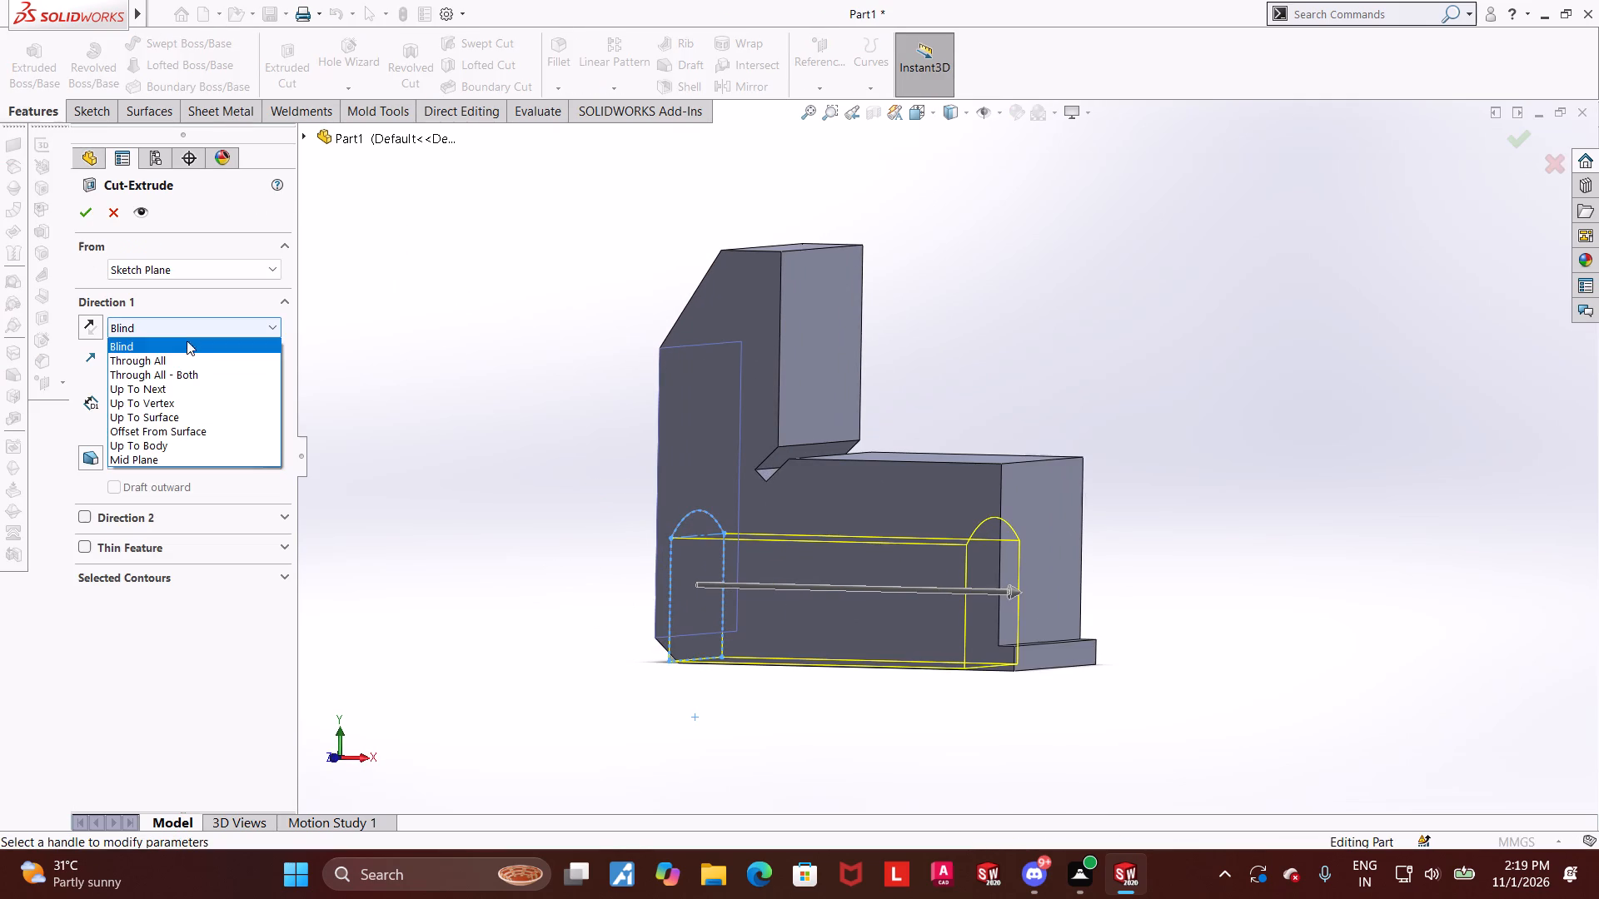
left_click(166, 435)
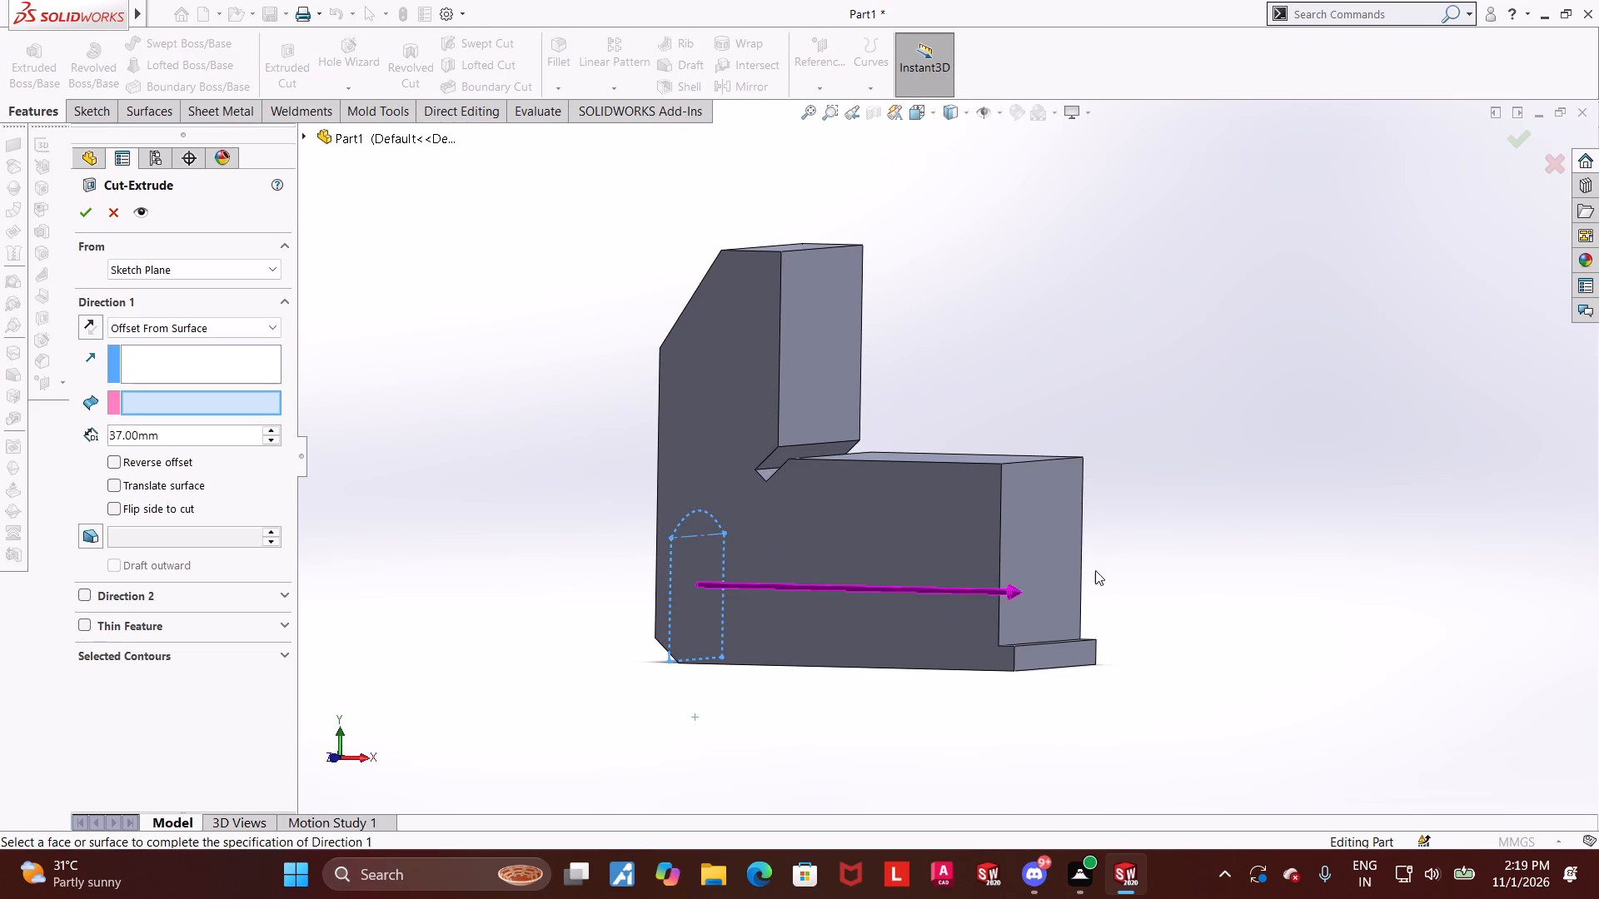
middle_click_drag(1412, 735, 1410, 735)
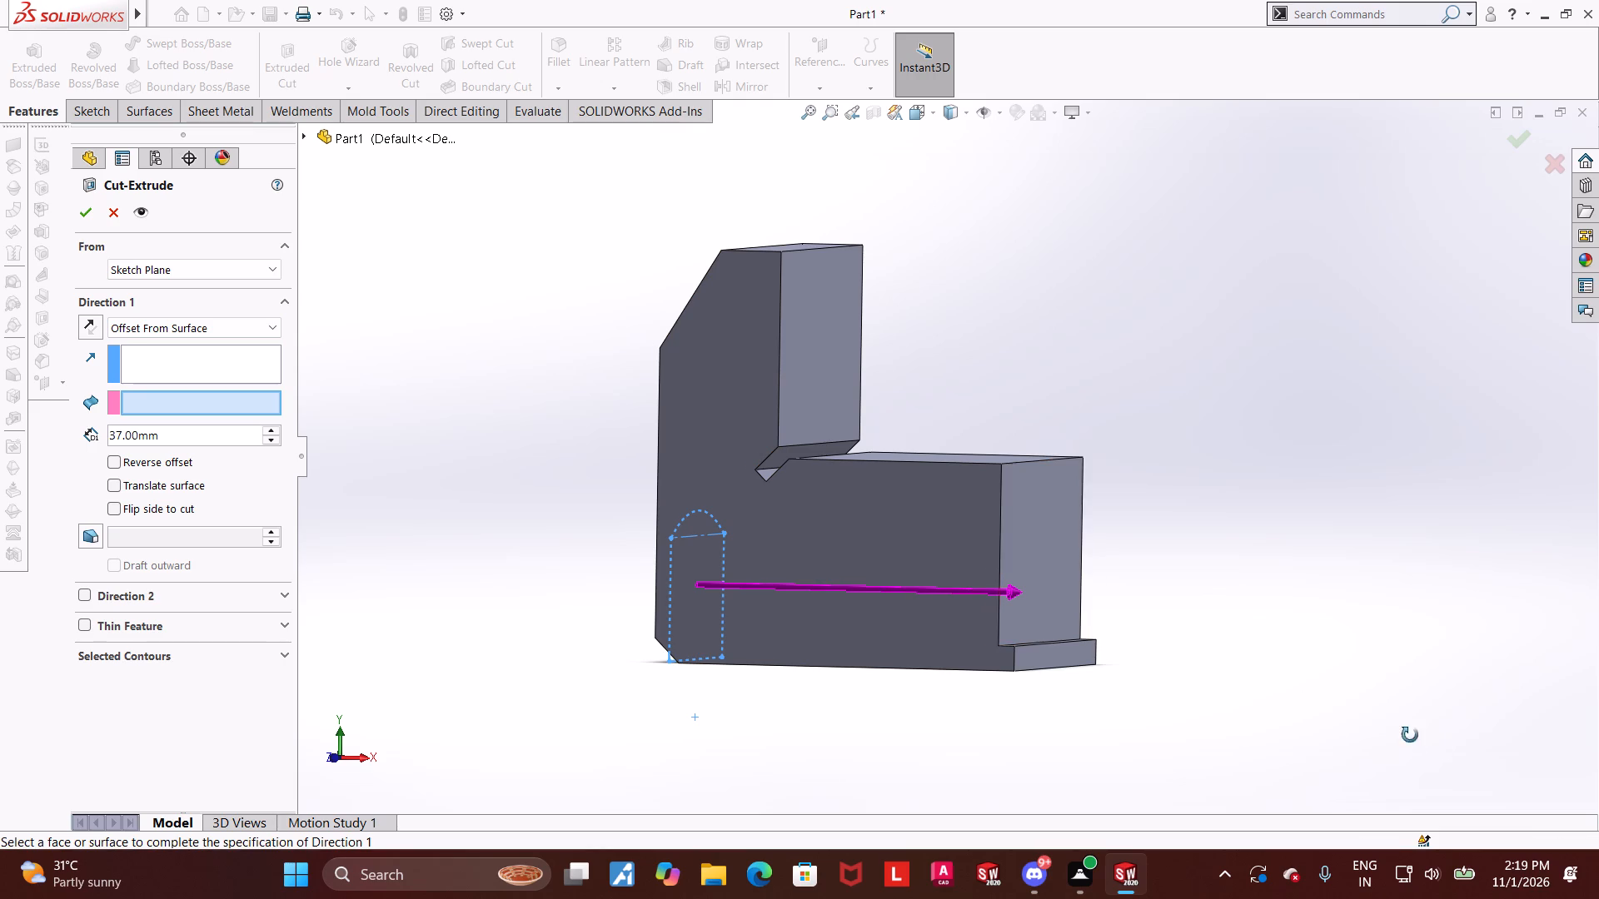
middle_click_drag(1410, 735, 1368, 746)
left_click(1088, 654)
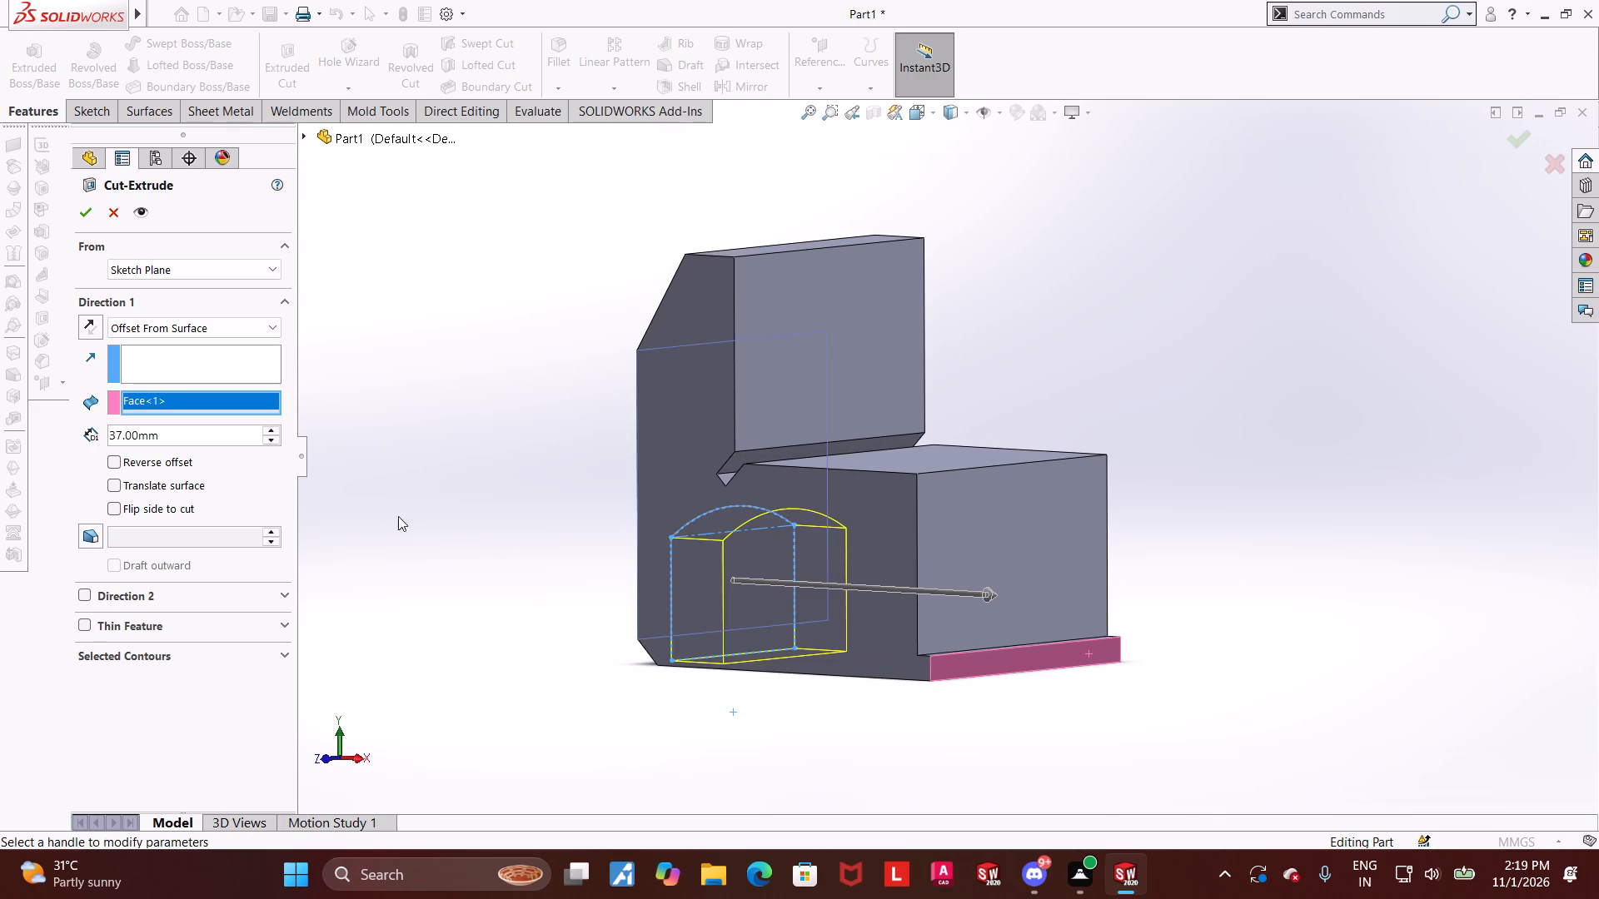
left_click(237, 437)
left_click_drag(237, 434, 0, 445)
key("1")
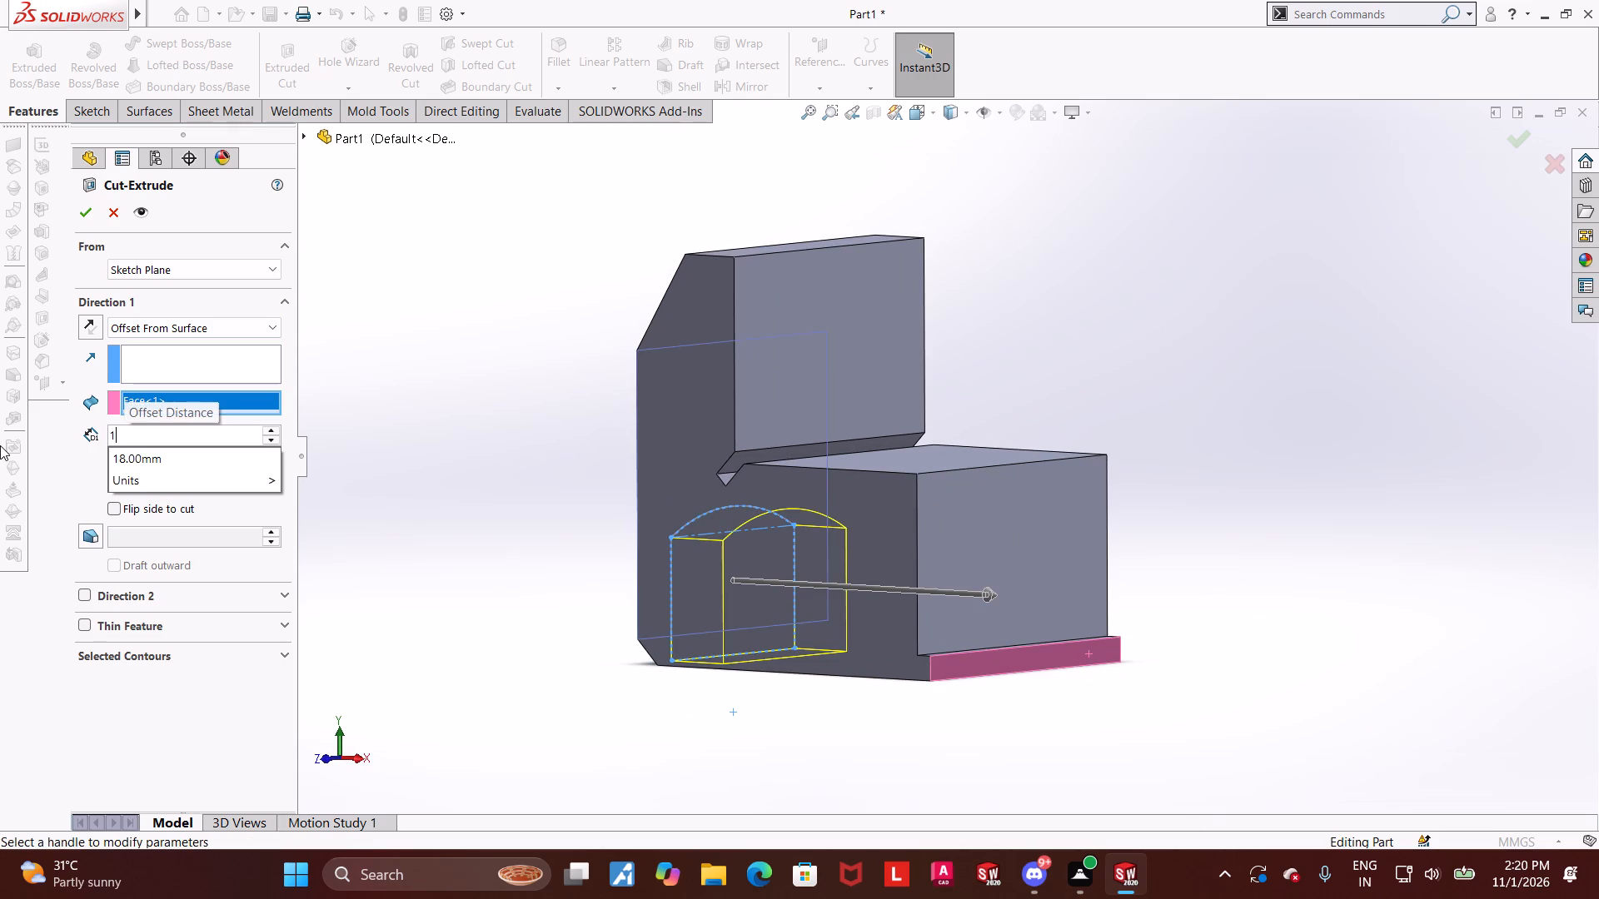
key("8")
key("Return")
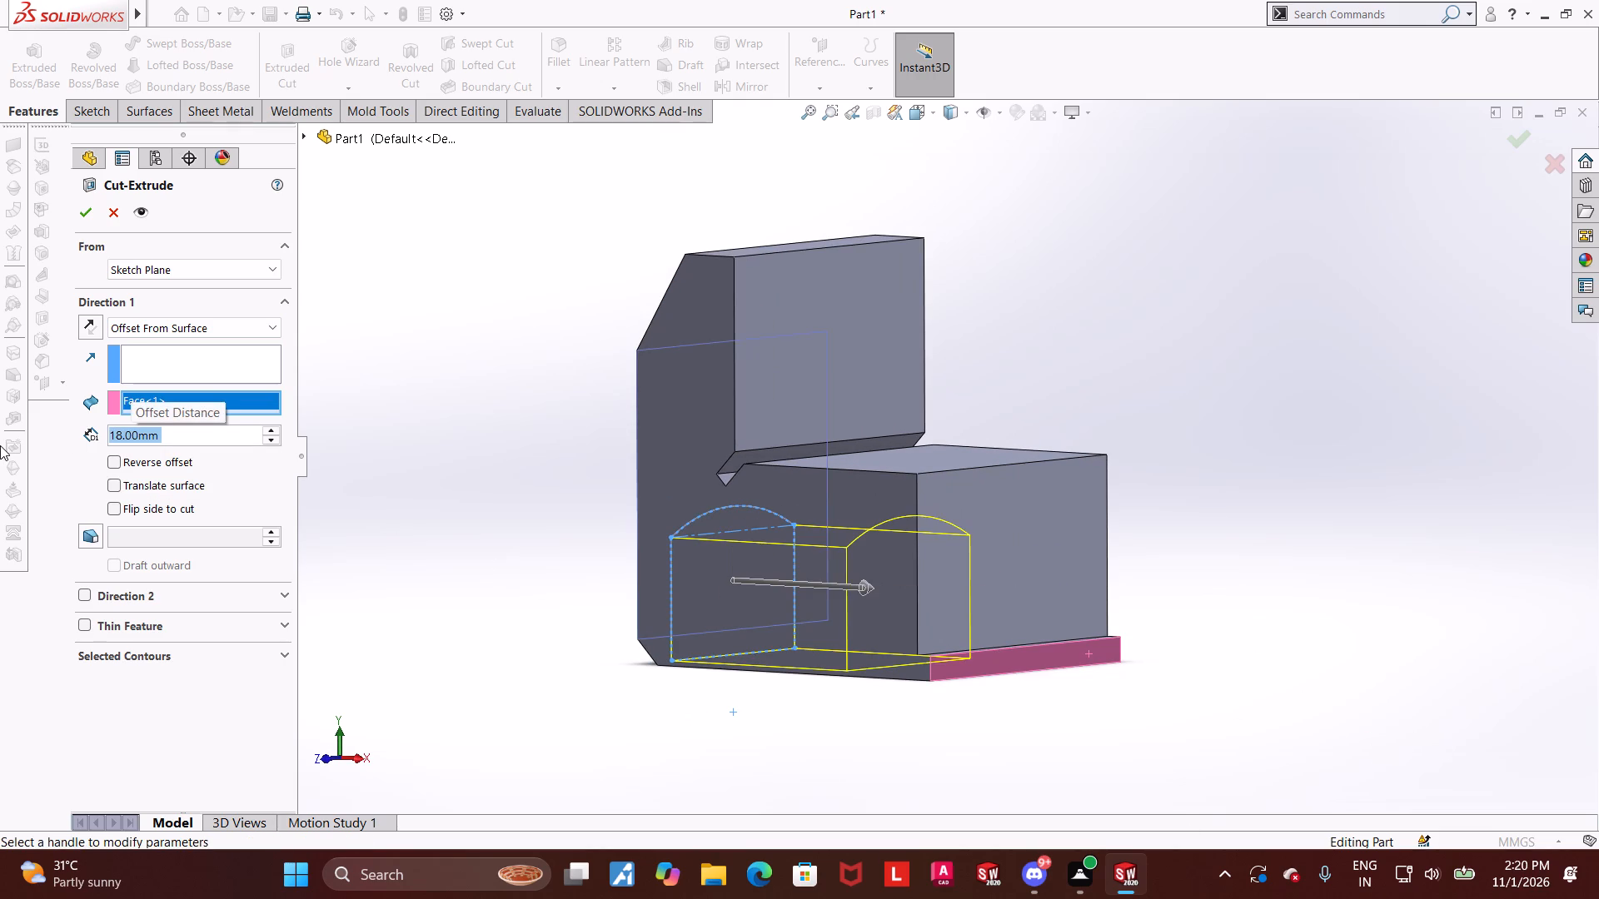
left_click(83, 216)
left_click(504, 438)
Examine the arched pocket and the block from the back, underside and front.
middle_click_drag(518, 447, 669, 444)
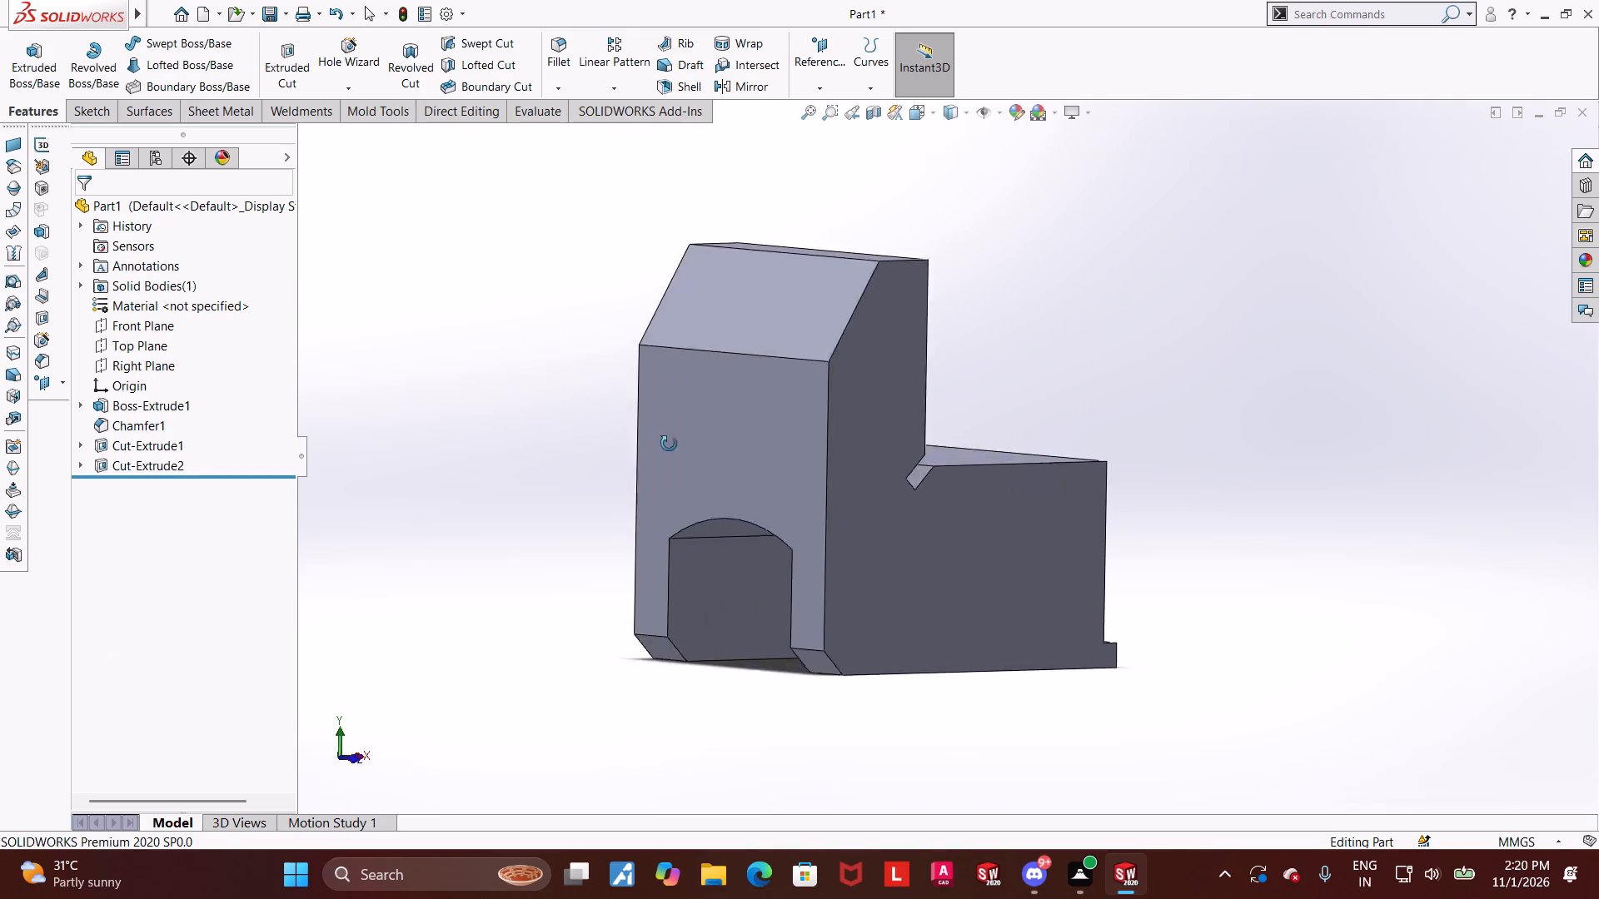
middle_click_drag(669, 444, 750, 425)
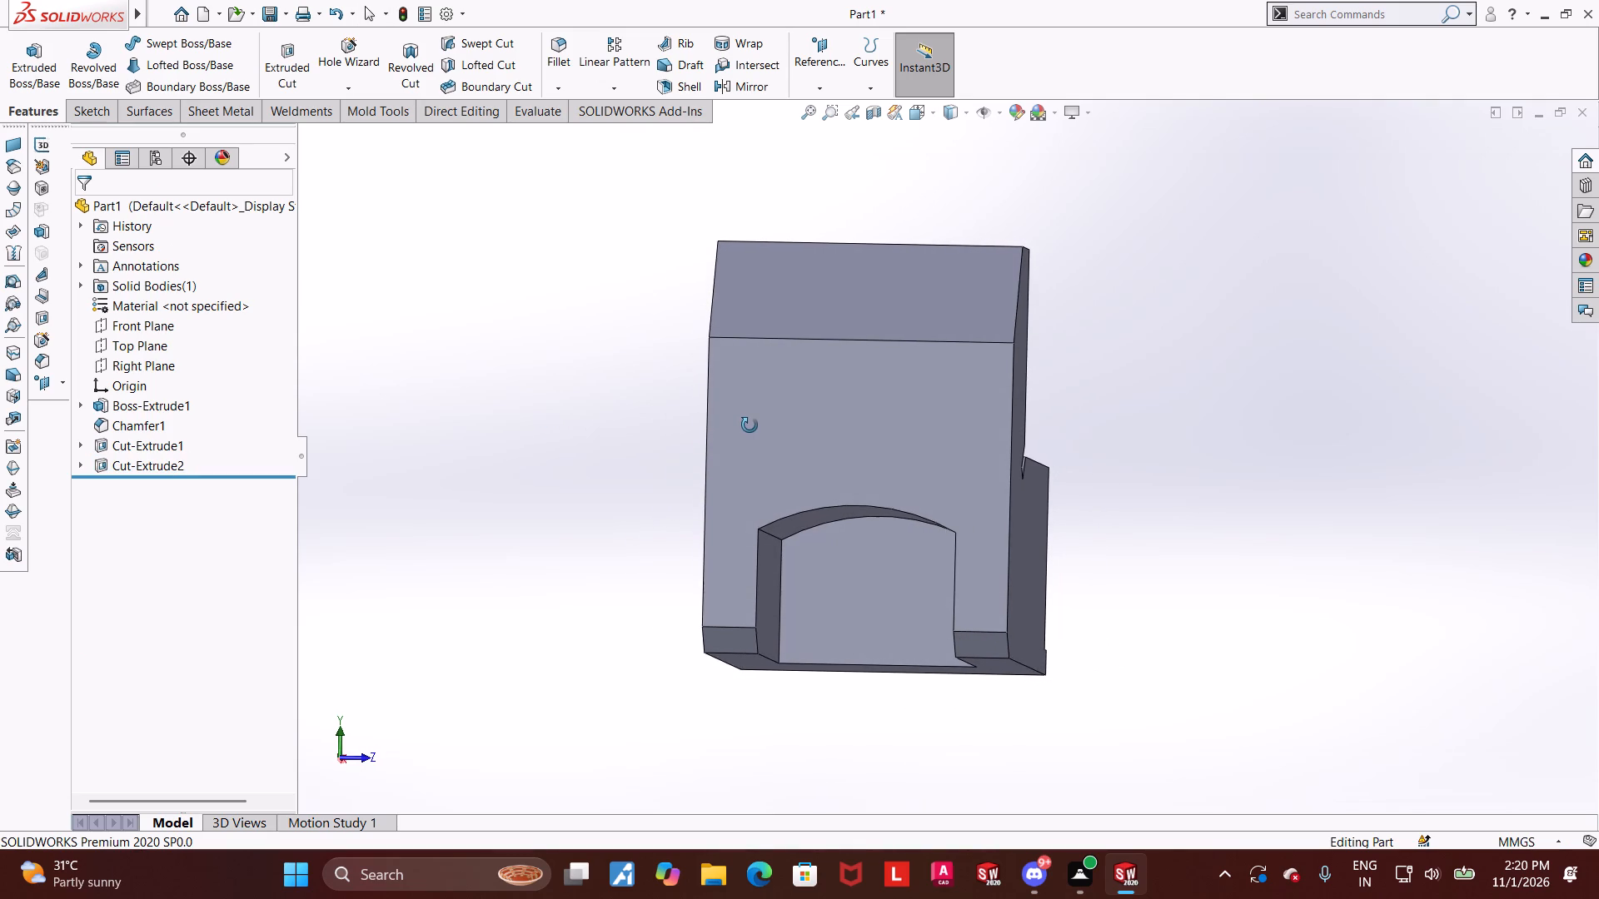
middle_click_drag(750, 425, 752, 181)
middle_click_drag(777, 325, 1020, 636)
middle_click_drag(1009, 350, 1103, 671)
middle_click_drag(1143, 375, 1078, 486)
scroll(1113, 436, "down", 1)
scroll(1109, 410, "up", 4)
scroll(1112, 374, "down", 2)
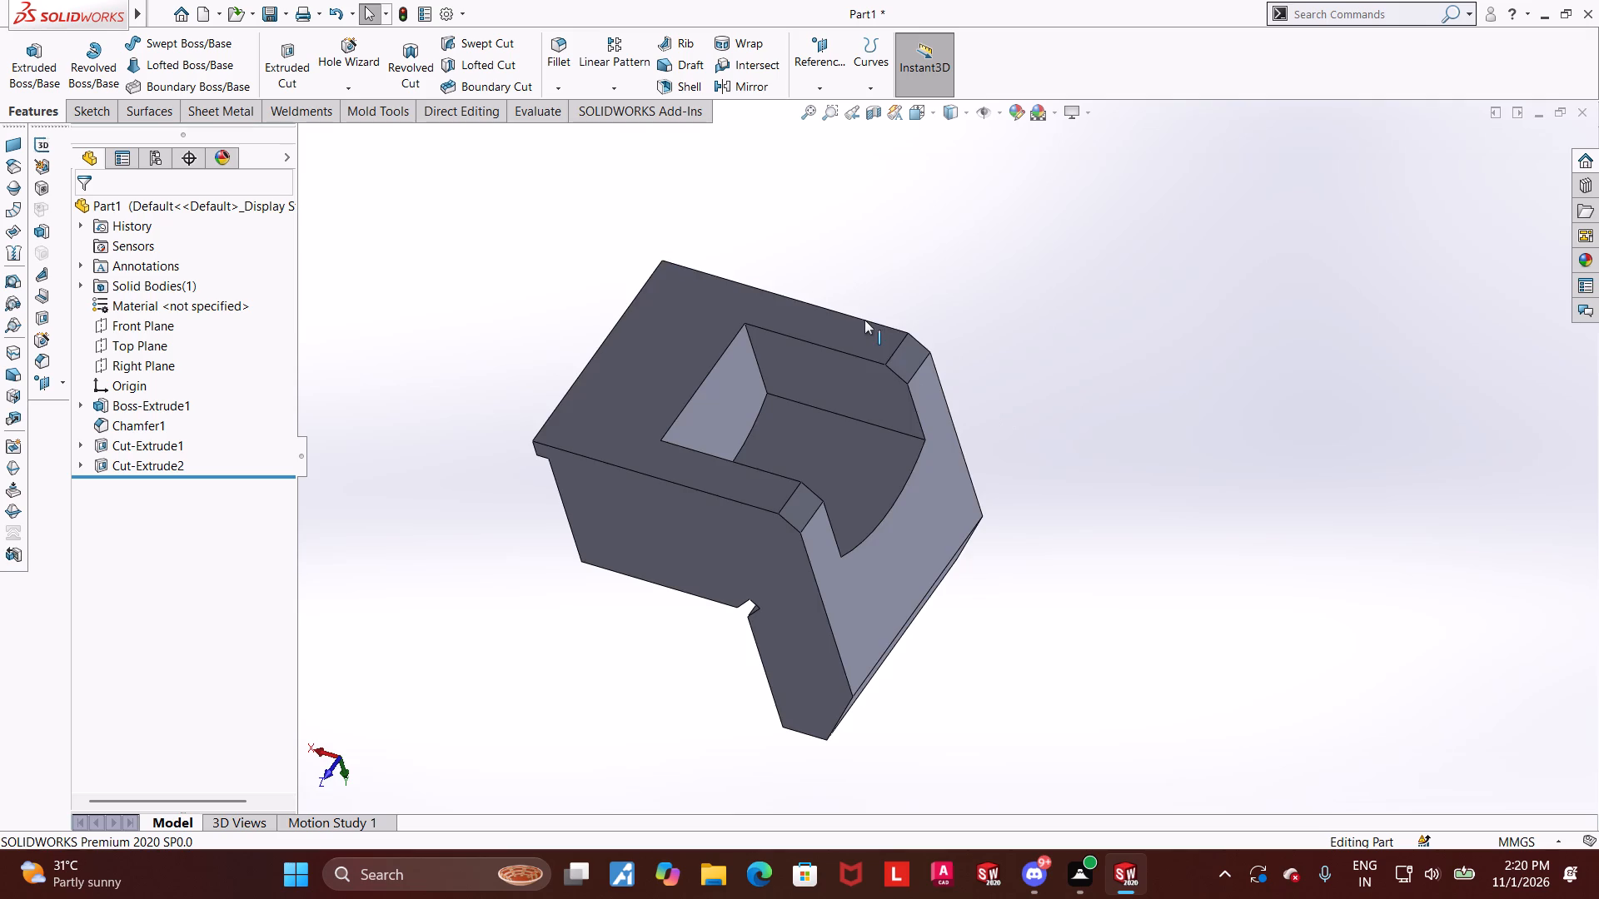
middle_click_drag(864, 320, 1228, 383)
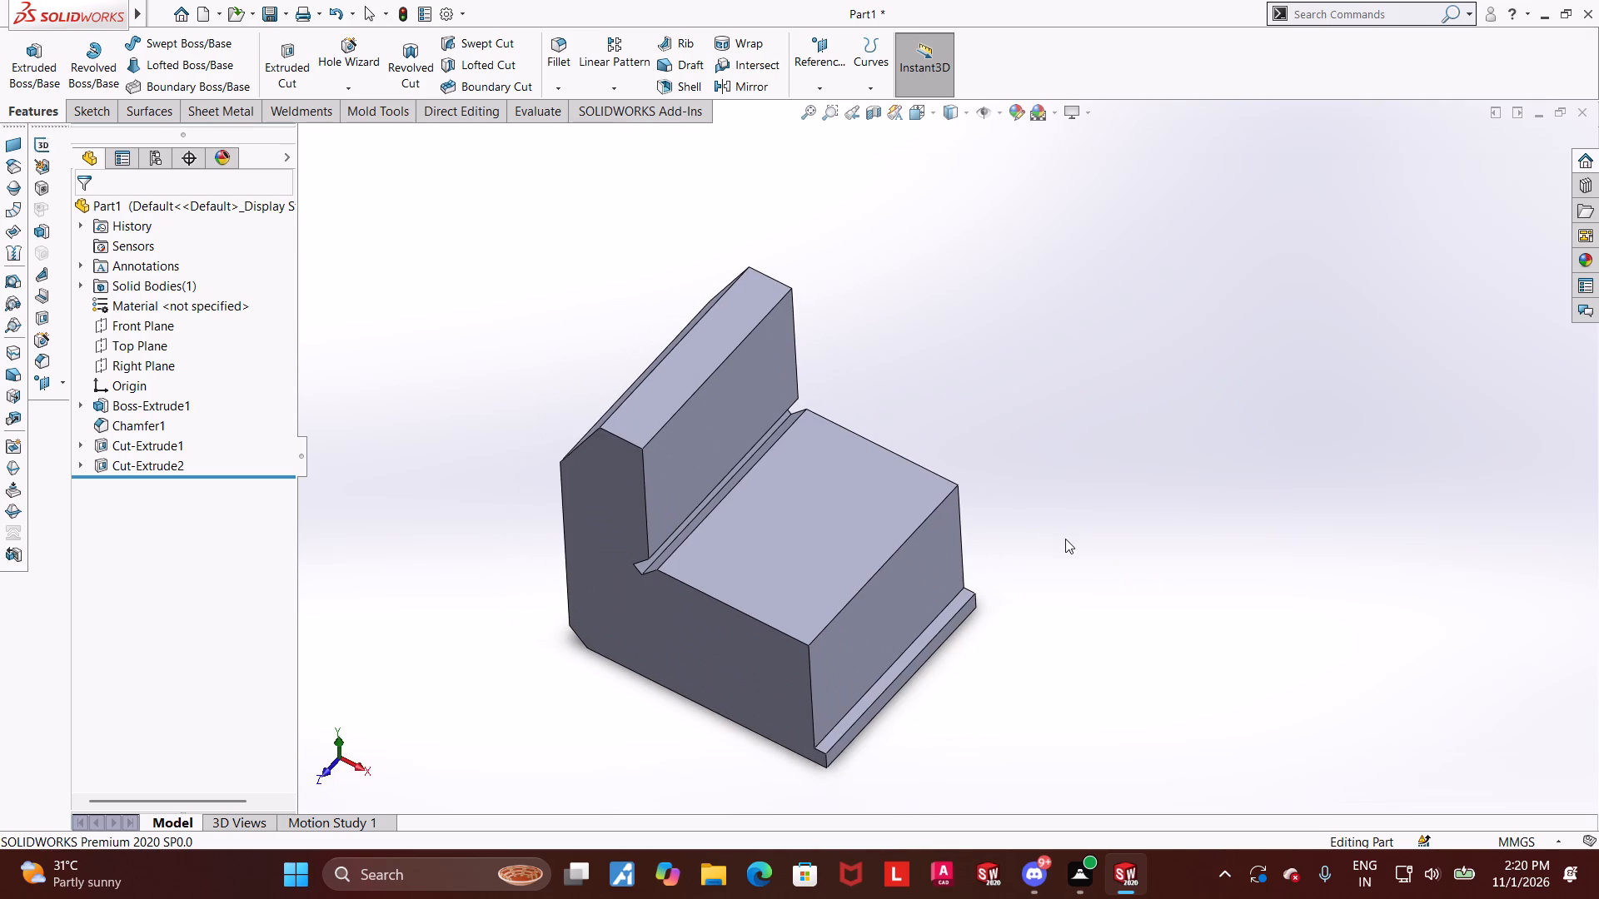
middle_click_drag(963, 578, 976, 496)
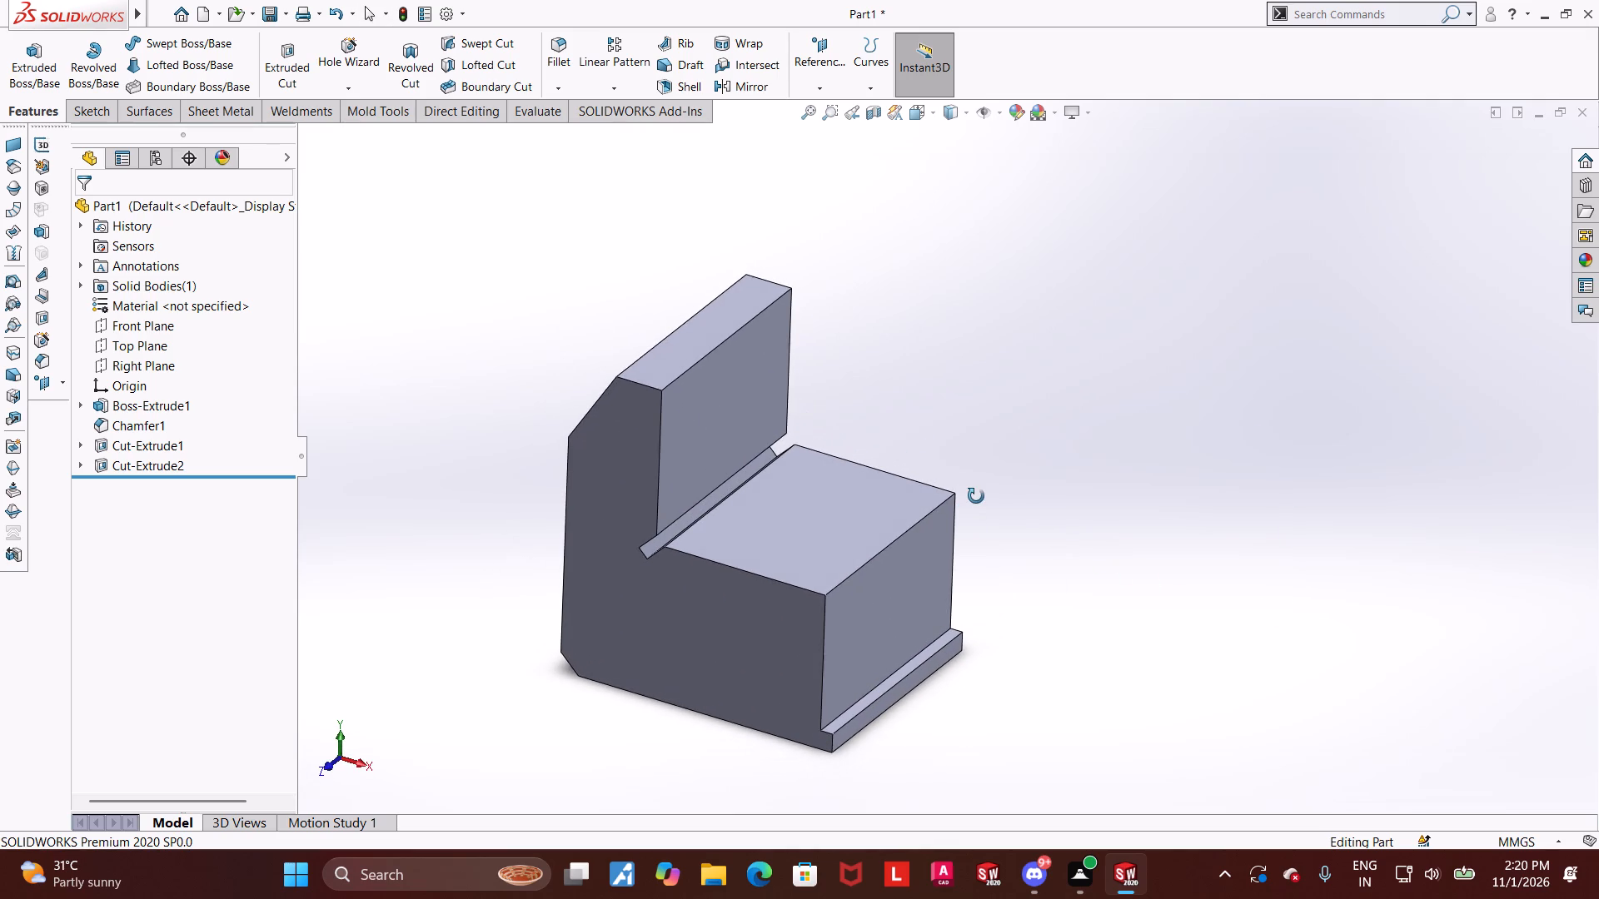
middle_click_drag(976, 496, 977, 489)
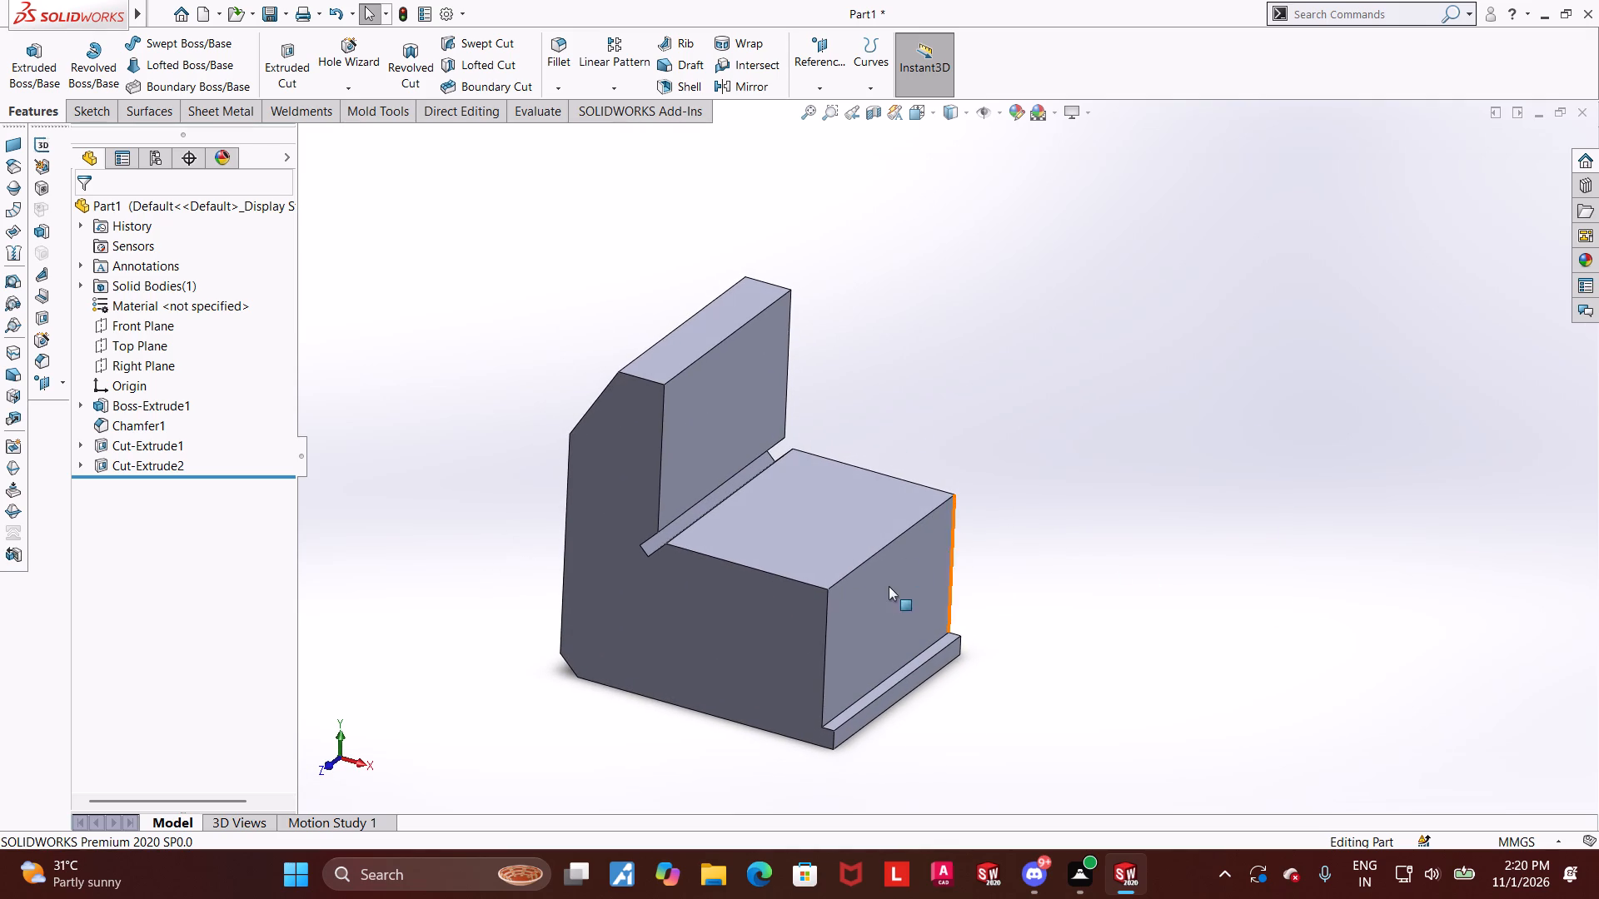
View the block square-on to the front face above the bottom lip and examine it.
left_click(889, 586)
left_click(1043, 540)
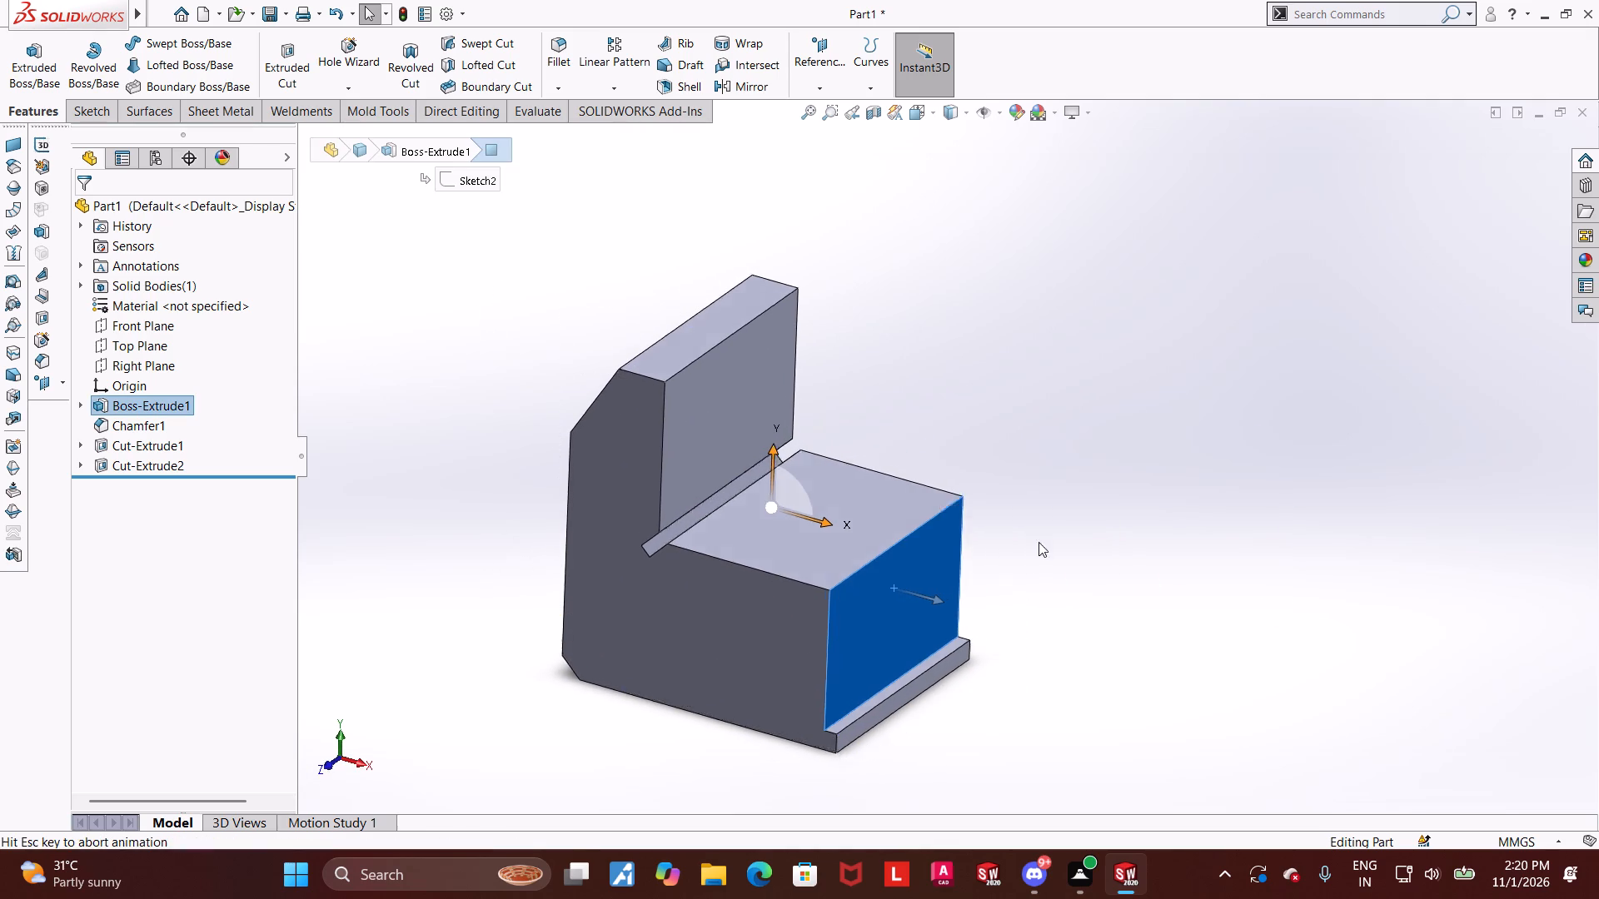
scroll(1317, 653, "up", 4)
left_click(1305, 636)
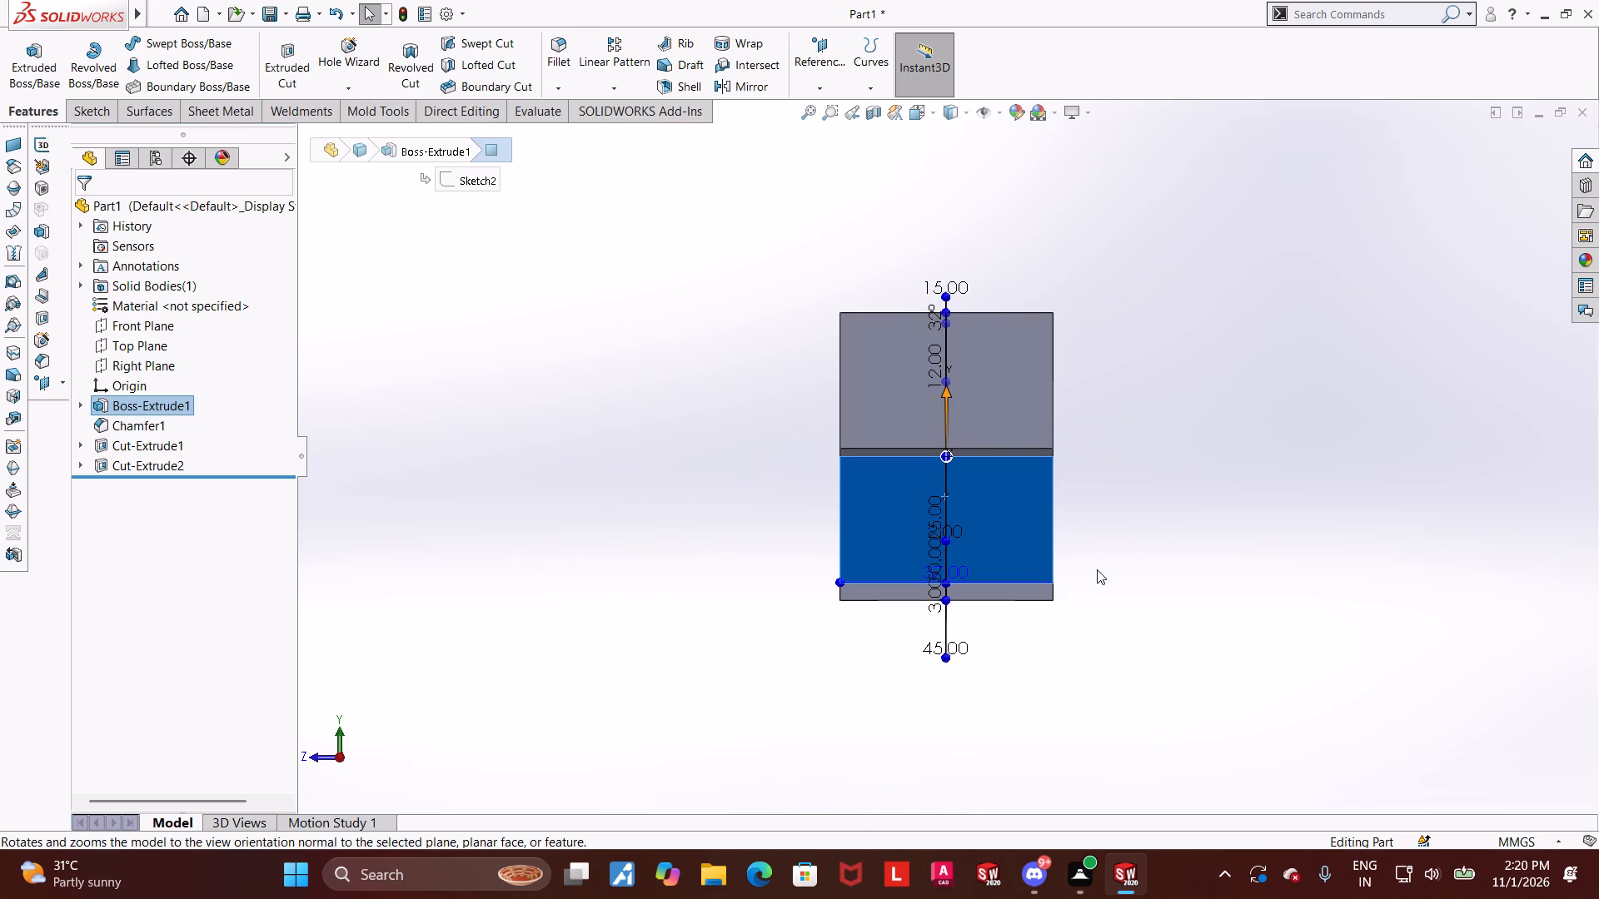
scroll(1103, 548, "up", 1)
scroll(1115, 523, "down", 1)
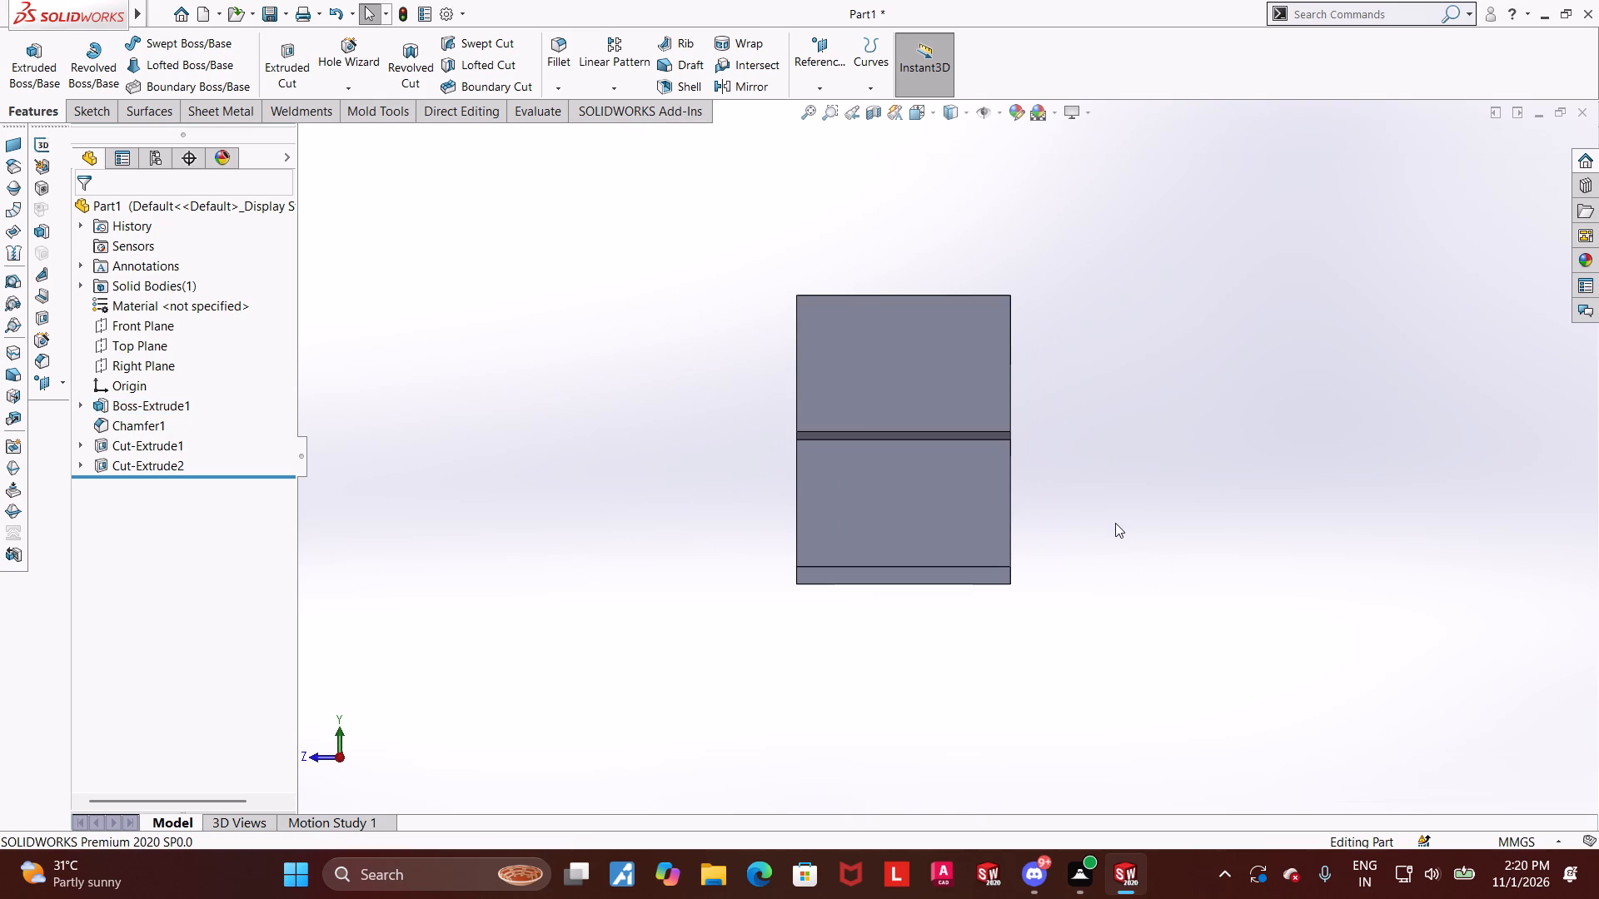
scroll(1021, 546, "down", 1)
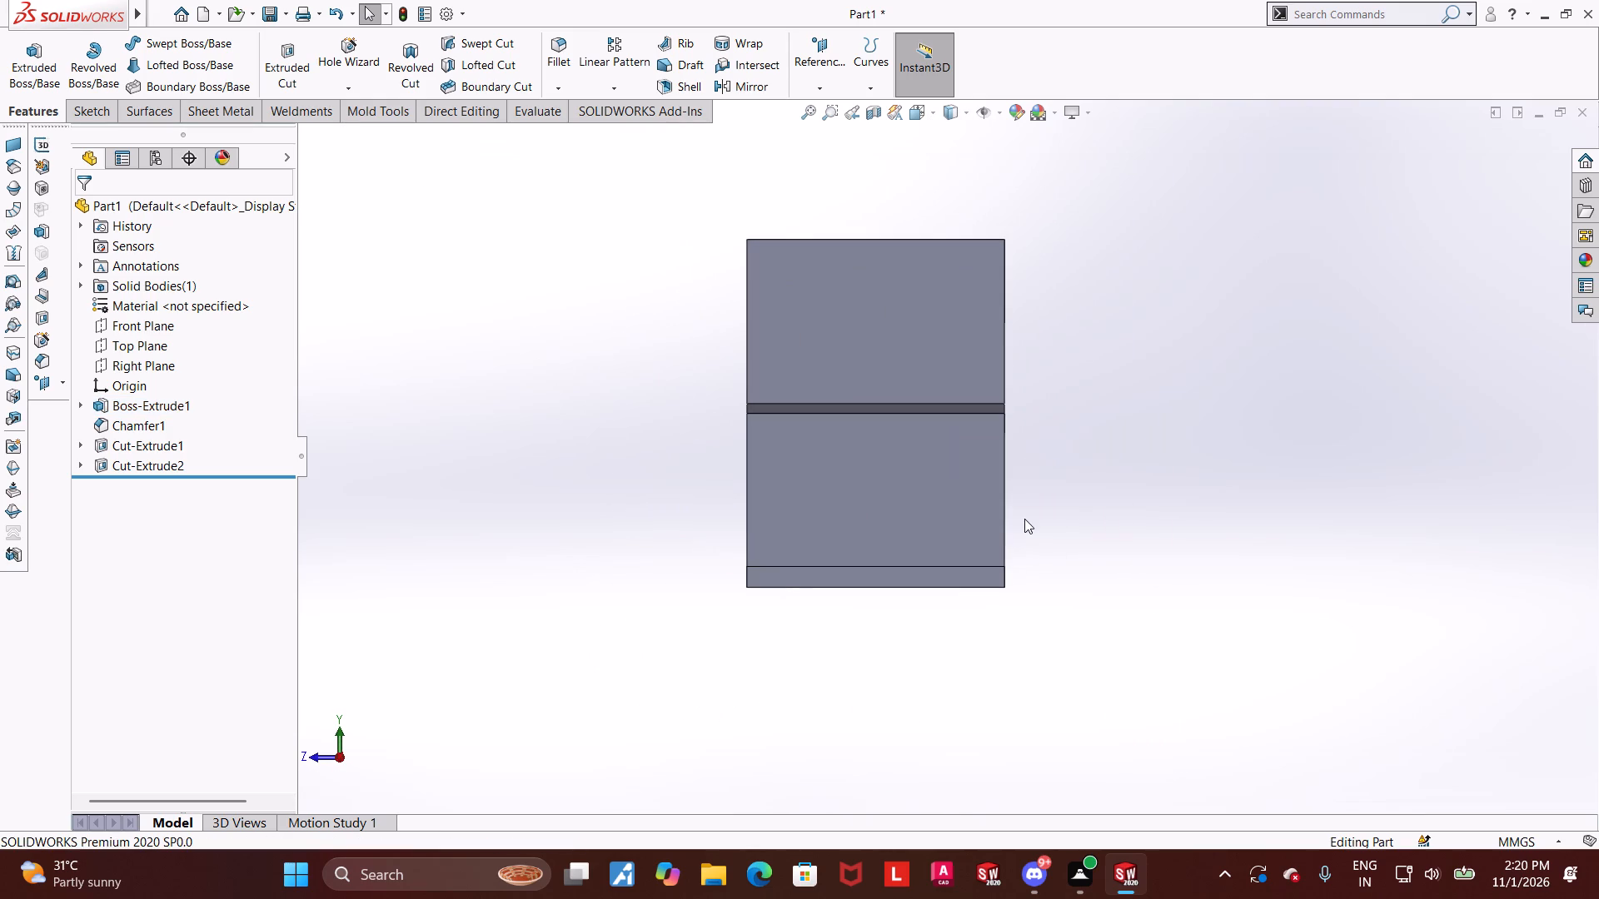
scroll(941, 517, "up", 1)
scroll(884, 513, "down", 2)
left_click(1478, 504)
middle_click_drag(1087, 509, 1098, 508)
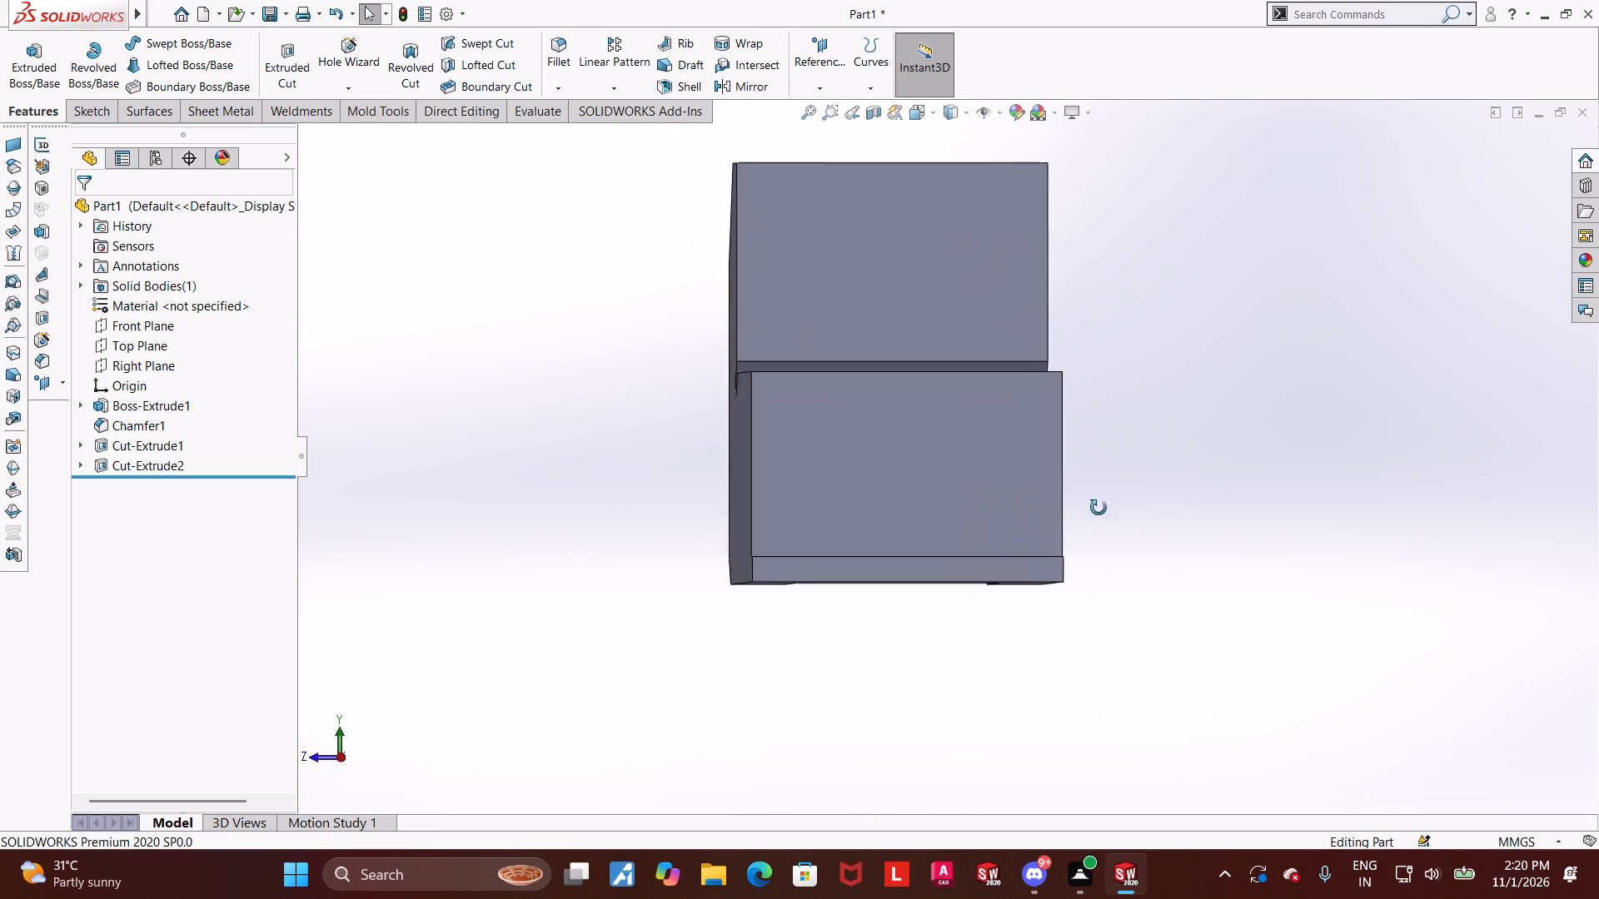
middle_click_drag(1098, 508, 1124, 506)
left_click(1025, 460)
left_click(1177, 423)
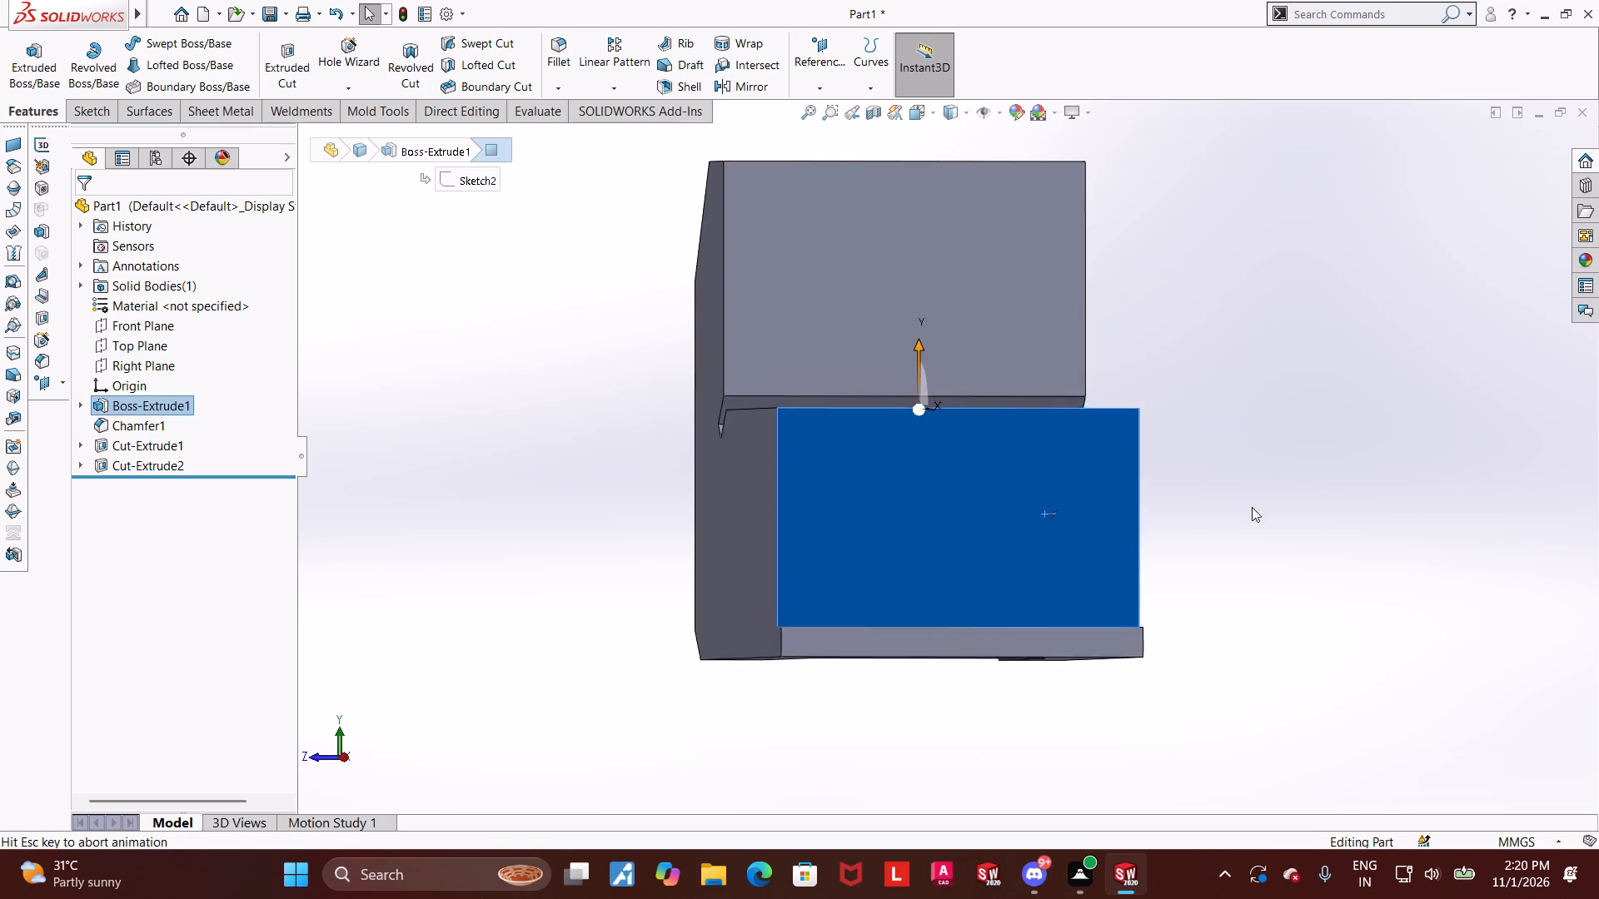
scroll(1288, 532, "up", 1)
left_click(1366, 544)
scroll(1374, 533, "down", 1)
scroll(1238, 477, "up", 1)
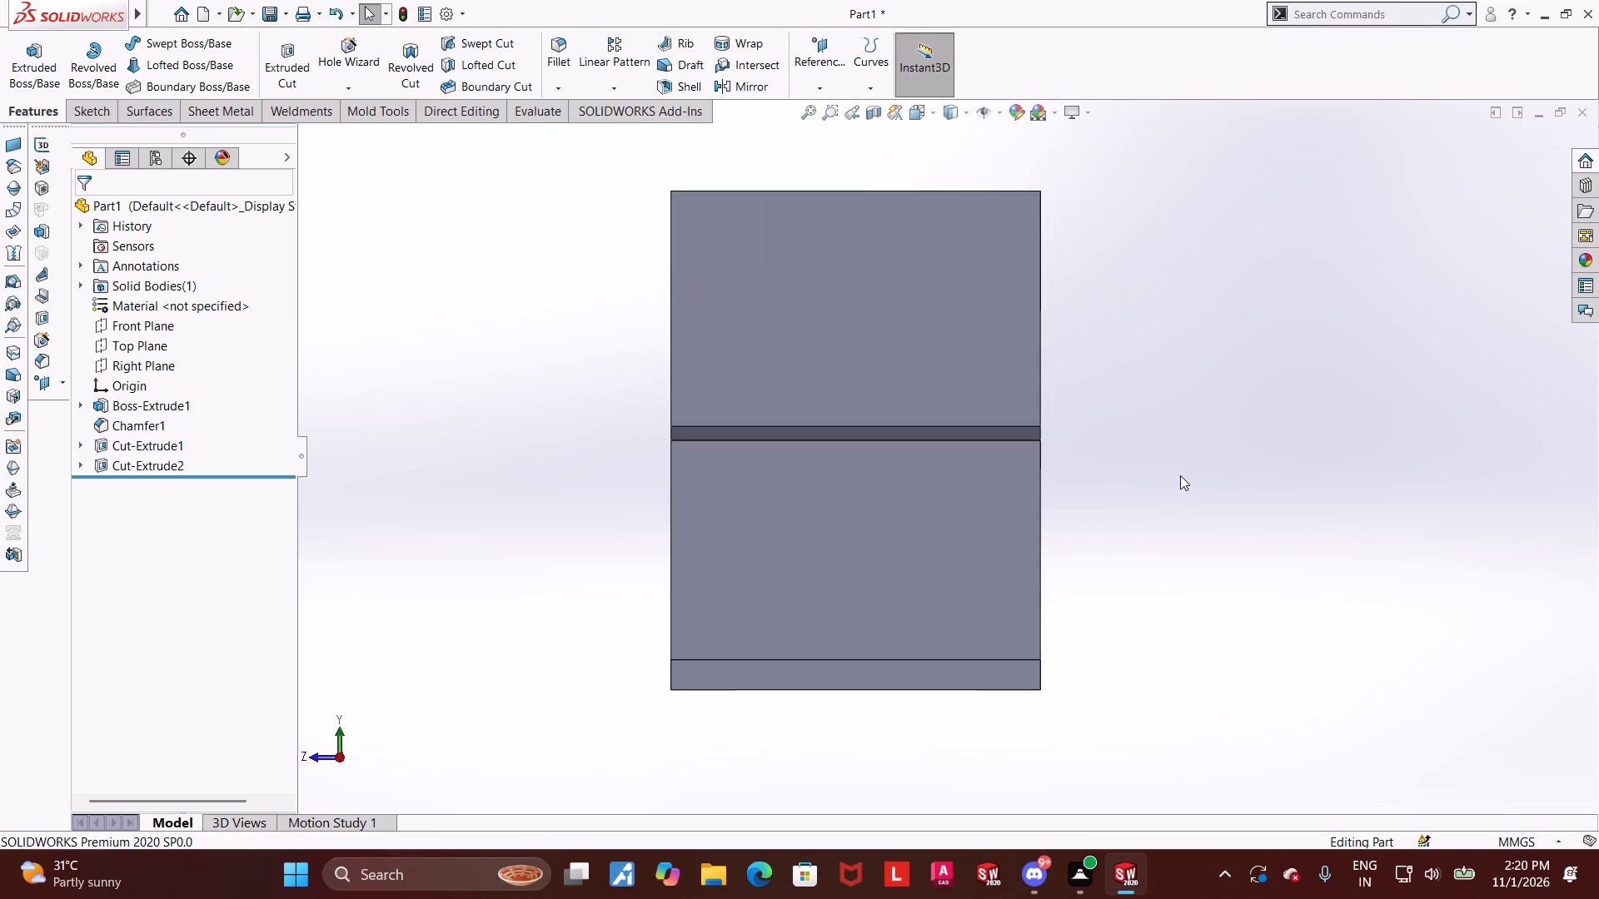
Start a Hole Wizard hole using DIN drill sizes with a Ø6.0 size.
left_click(332, 62)
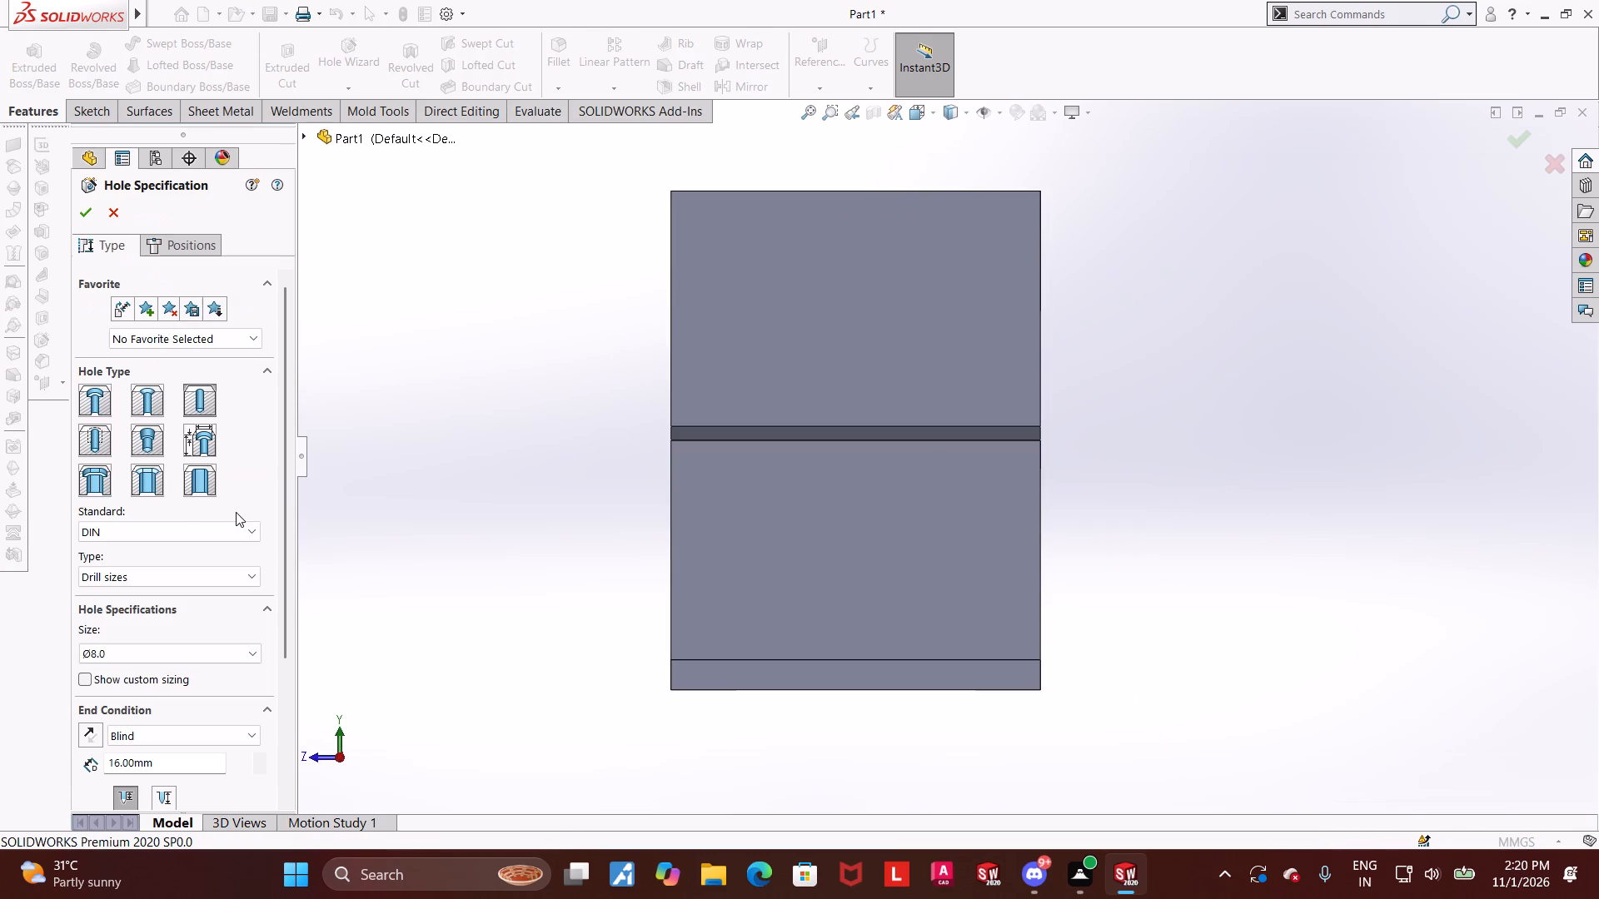
left_click(204, 404)
left_click(152, 524)
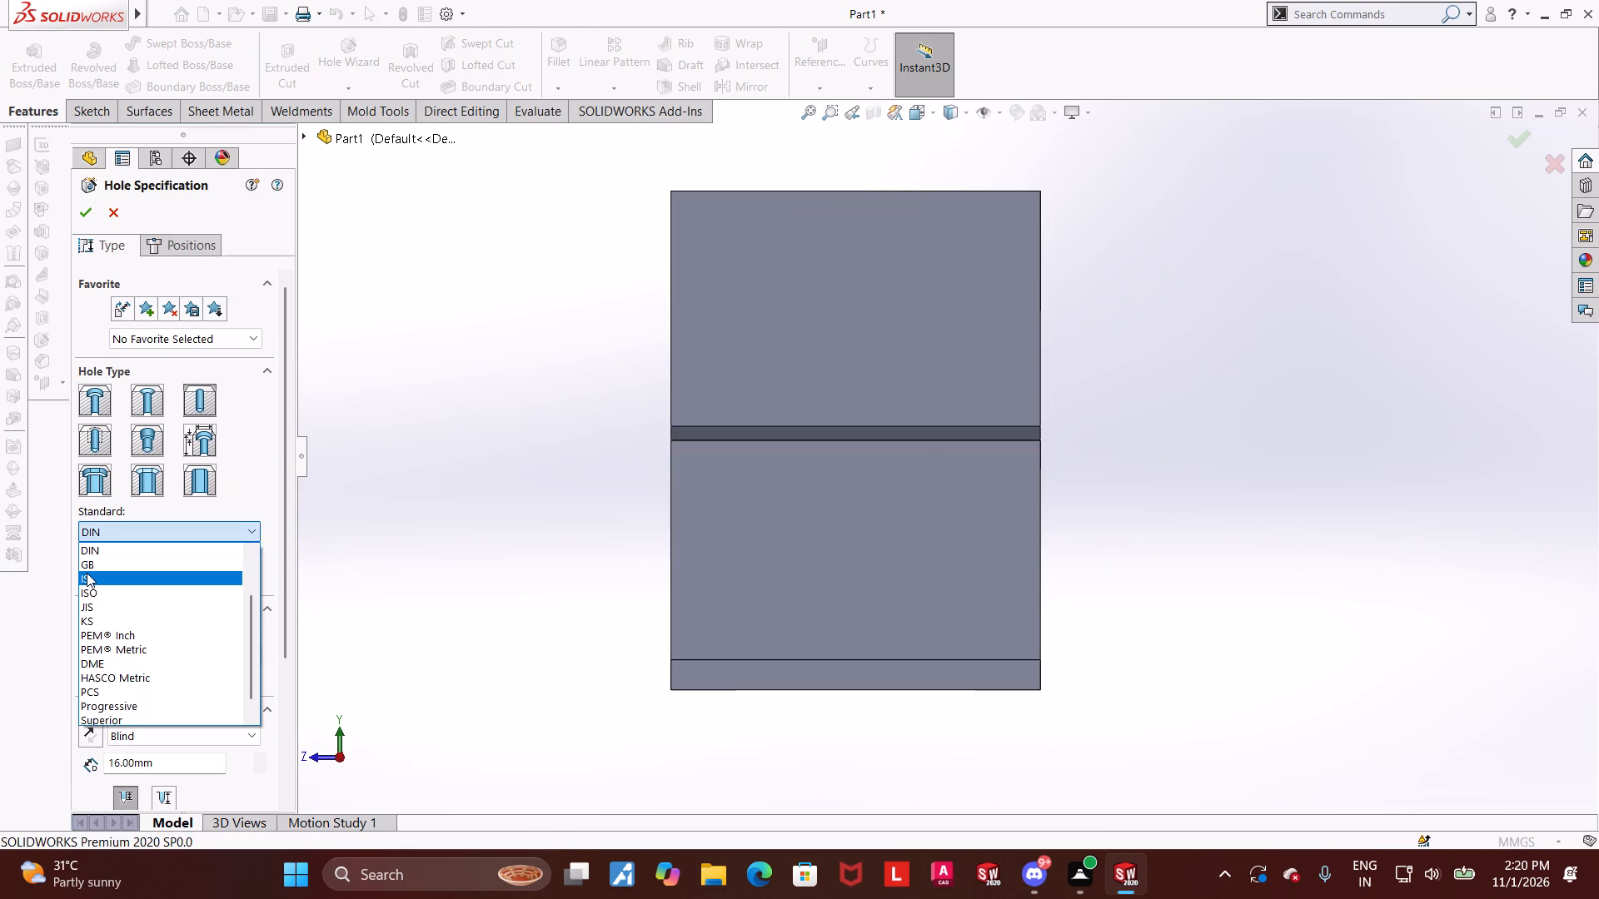
left_click(396, 529)
left_click(97, 574)
left_click(447, 589)
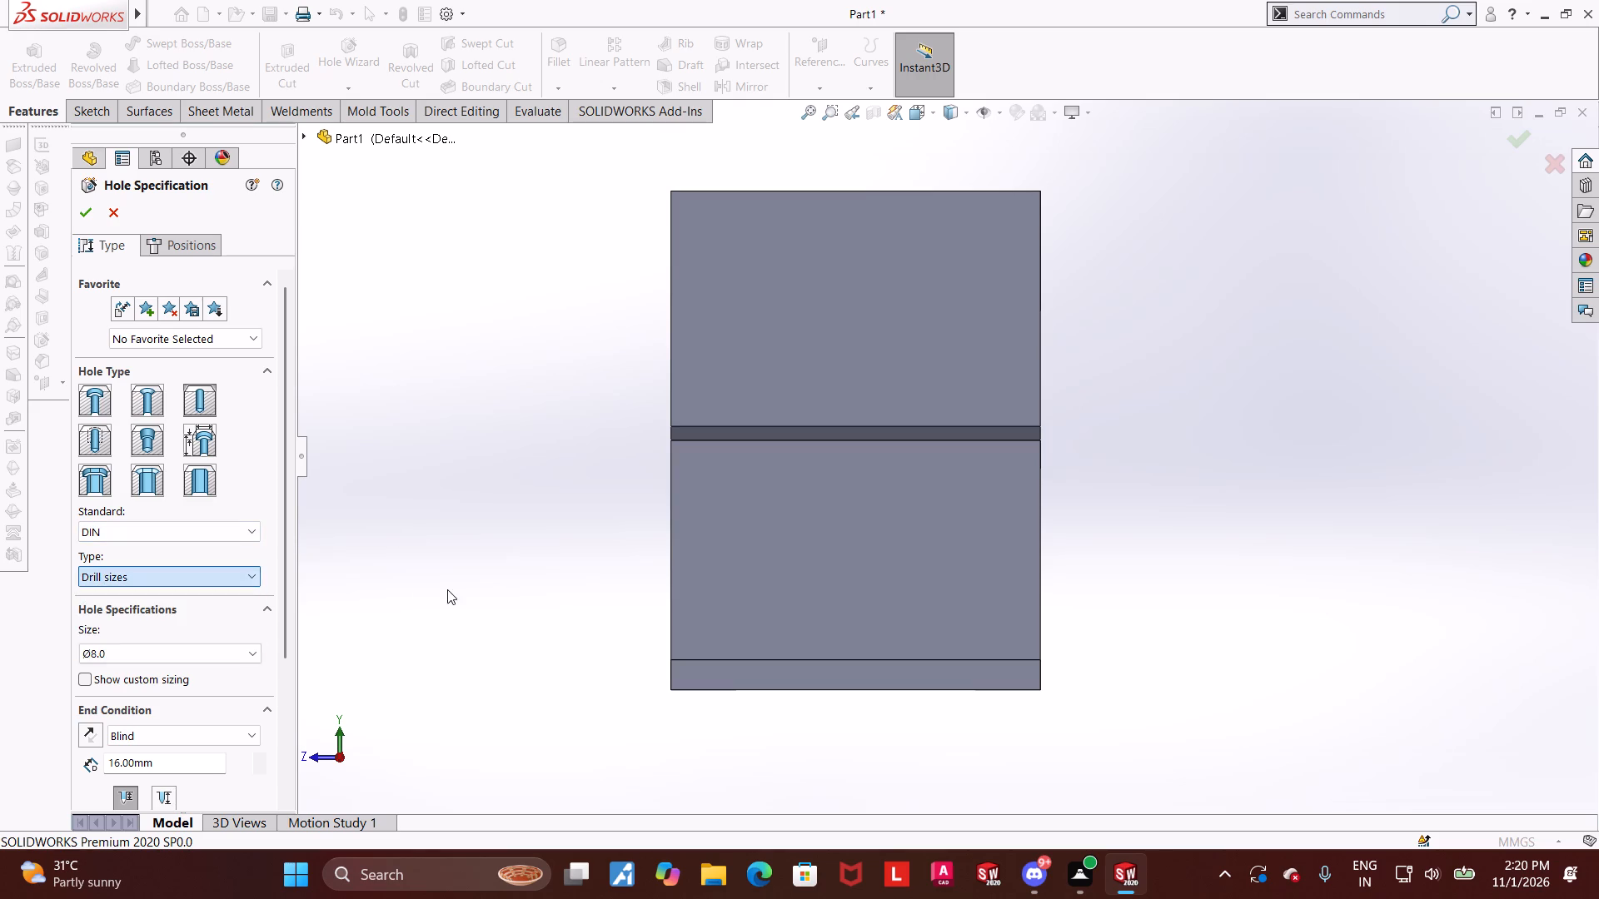
left_click(122, 651)
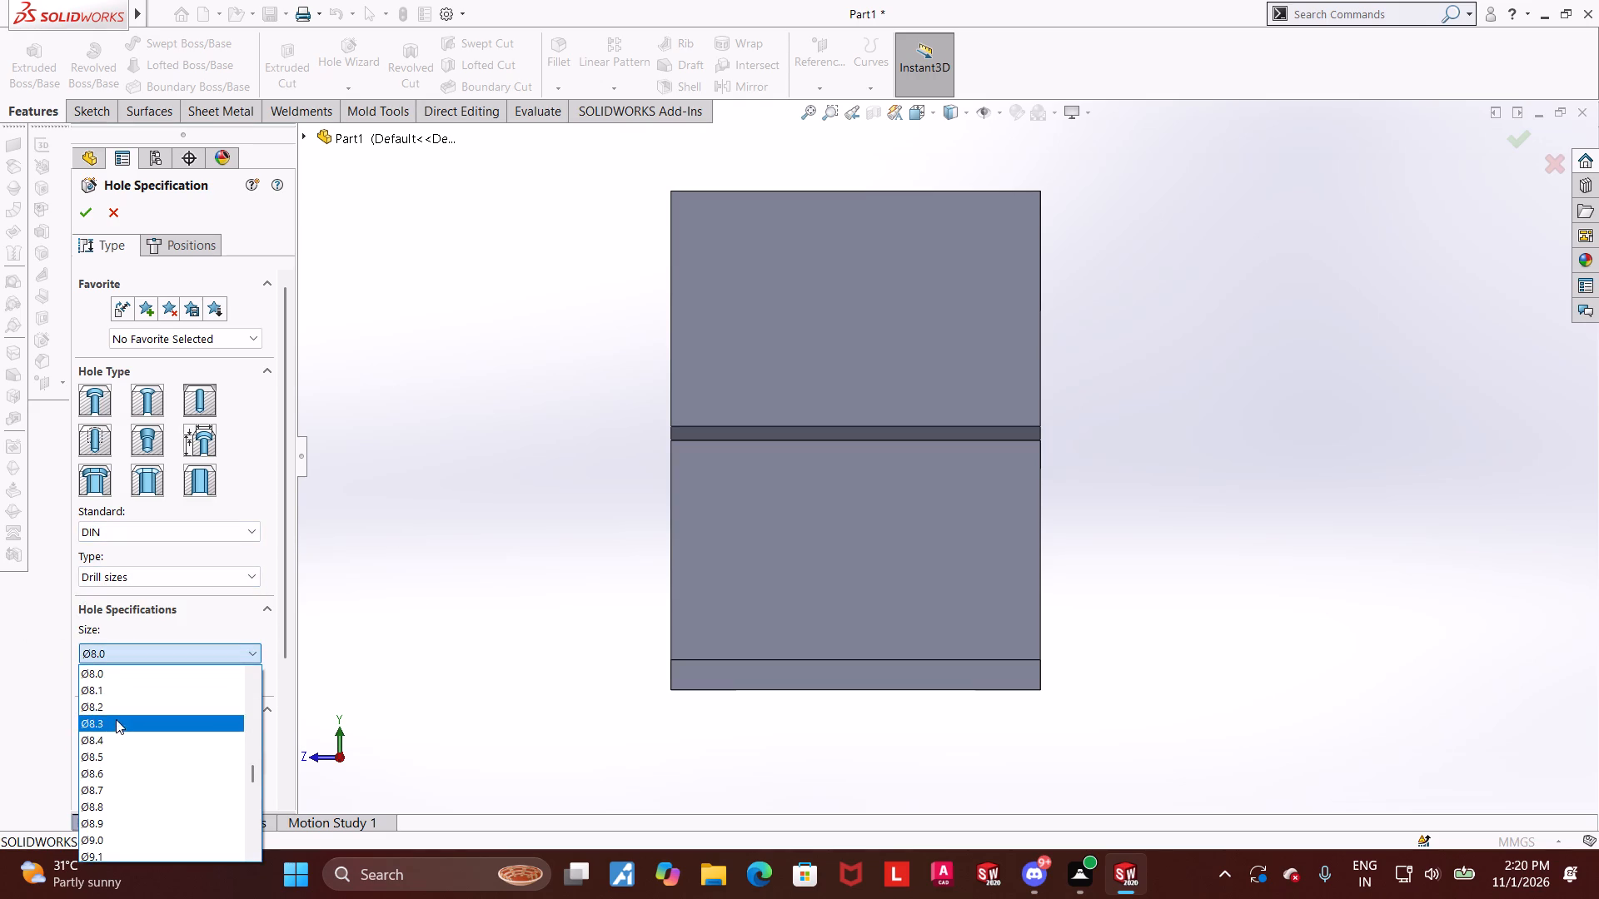
scroll(116, 719, "up", 6)
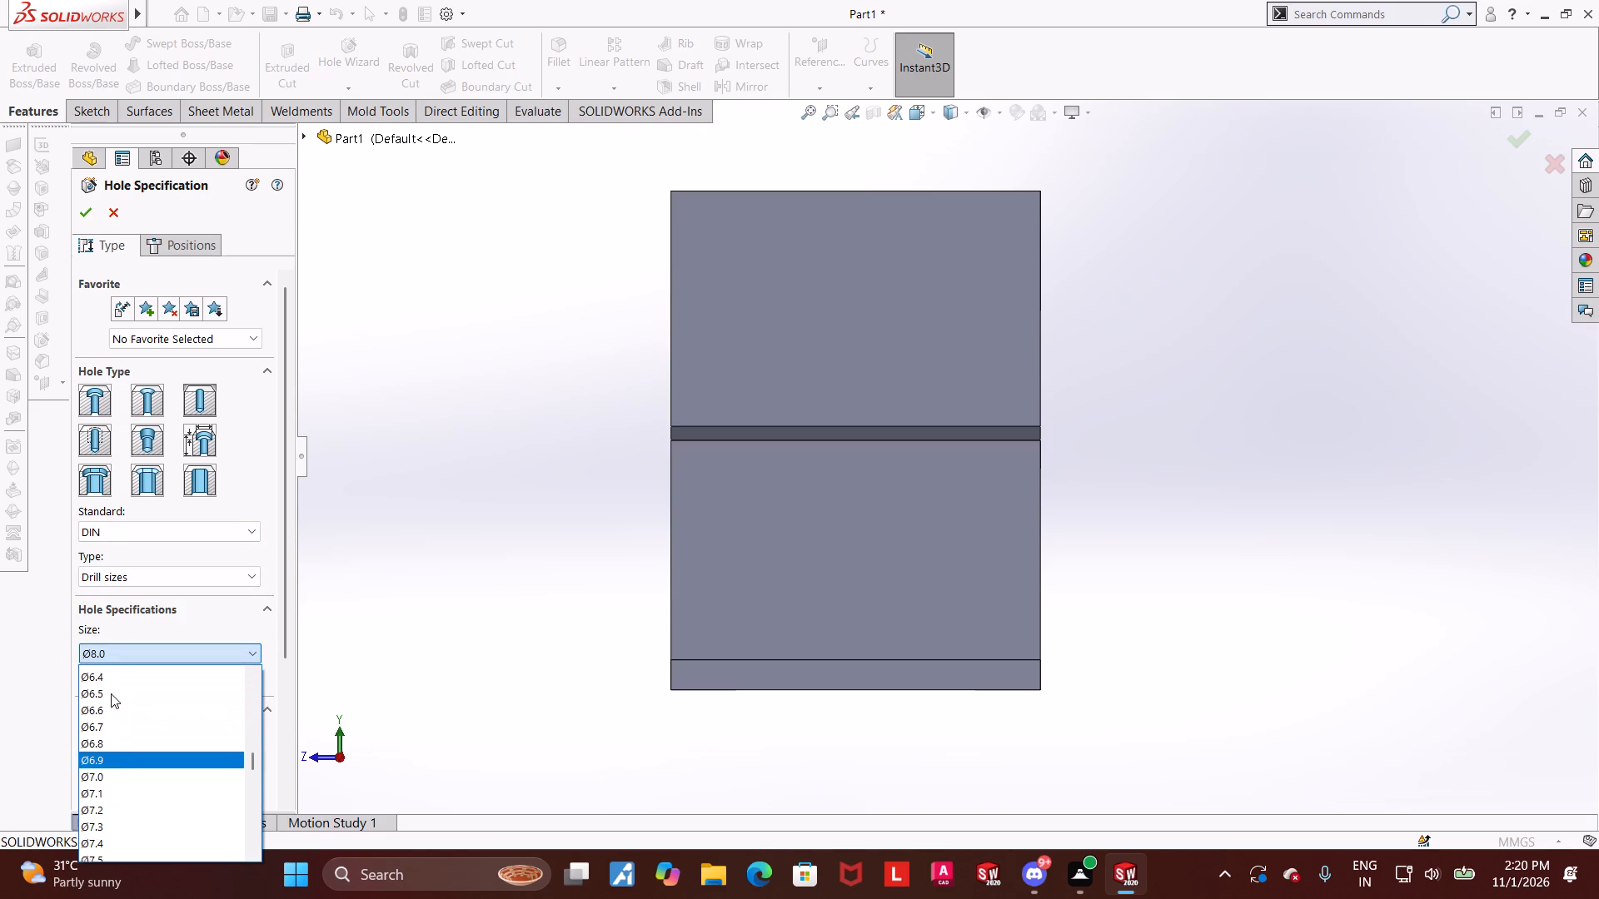
scroll(117, 722, "up", 2)
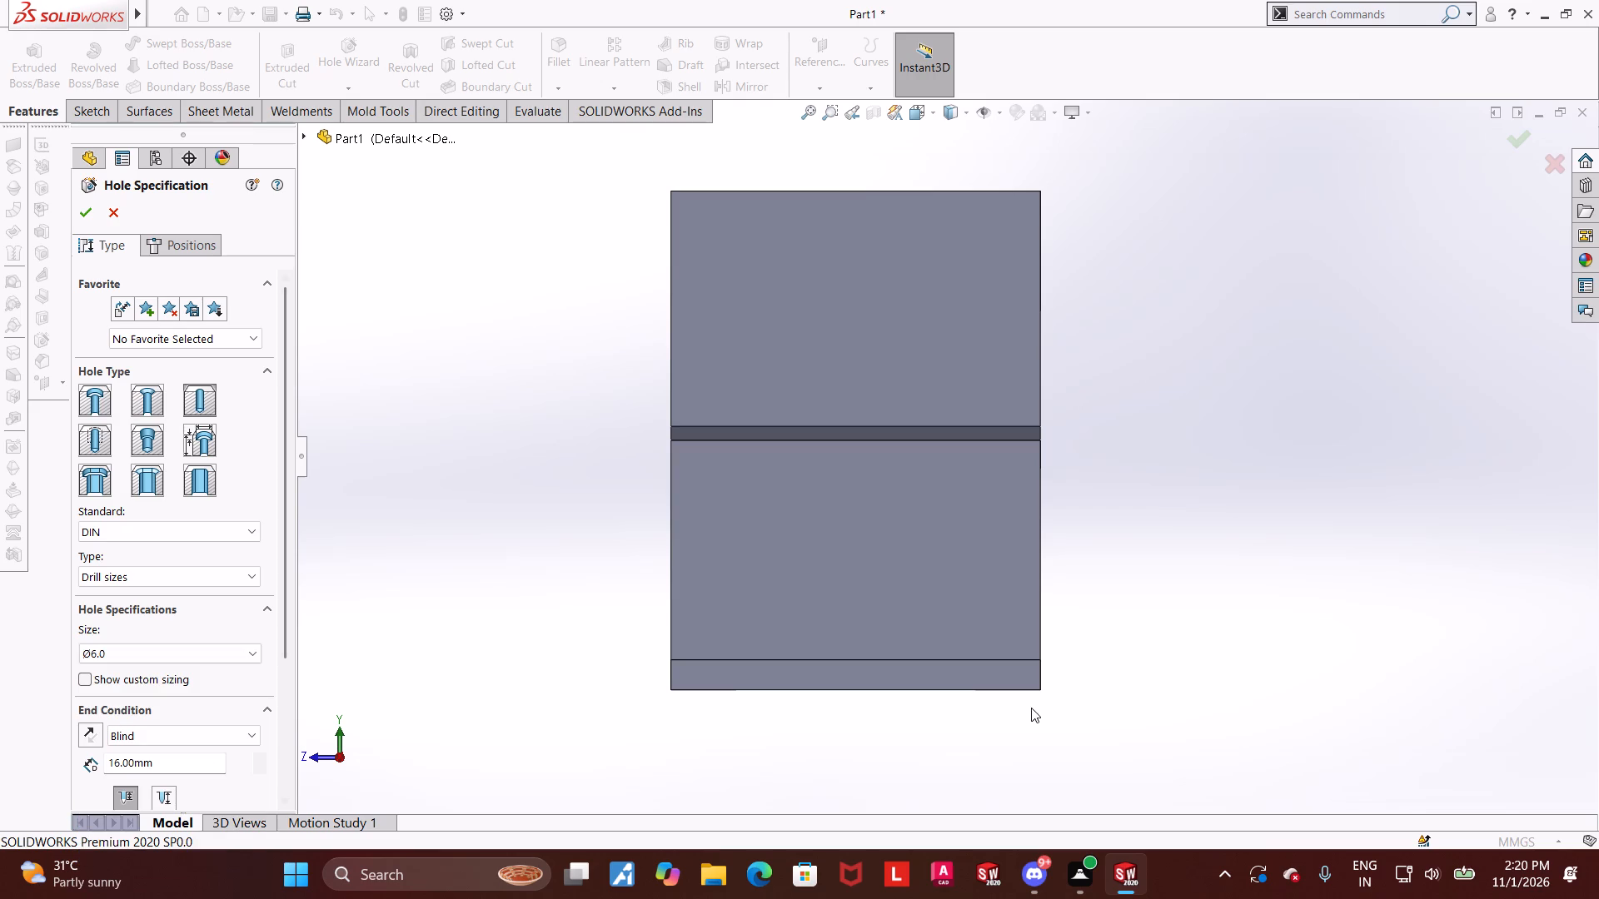
Give the hole a 9 mm diameter near side countersink and a Through All end condition.
left_click_drag(288, 611, 297, 670)
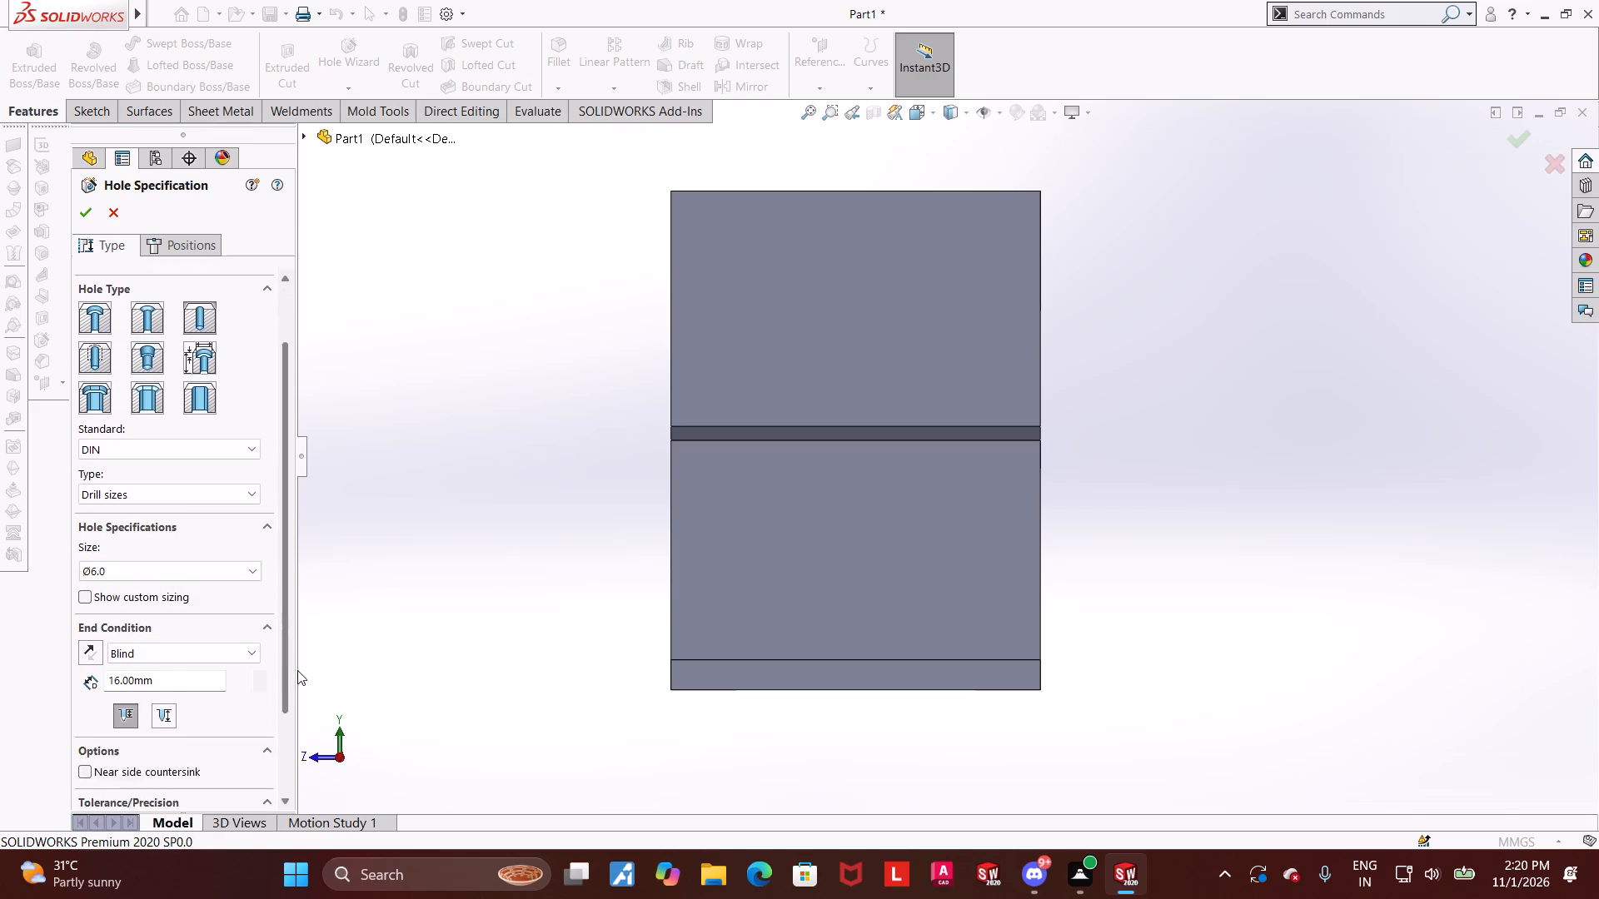
left_click_drag(297, 670, 296, 767)
left_click(82, 655)
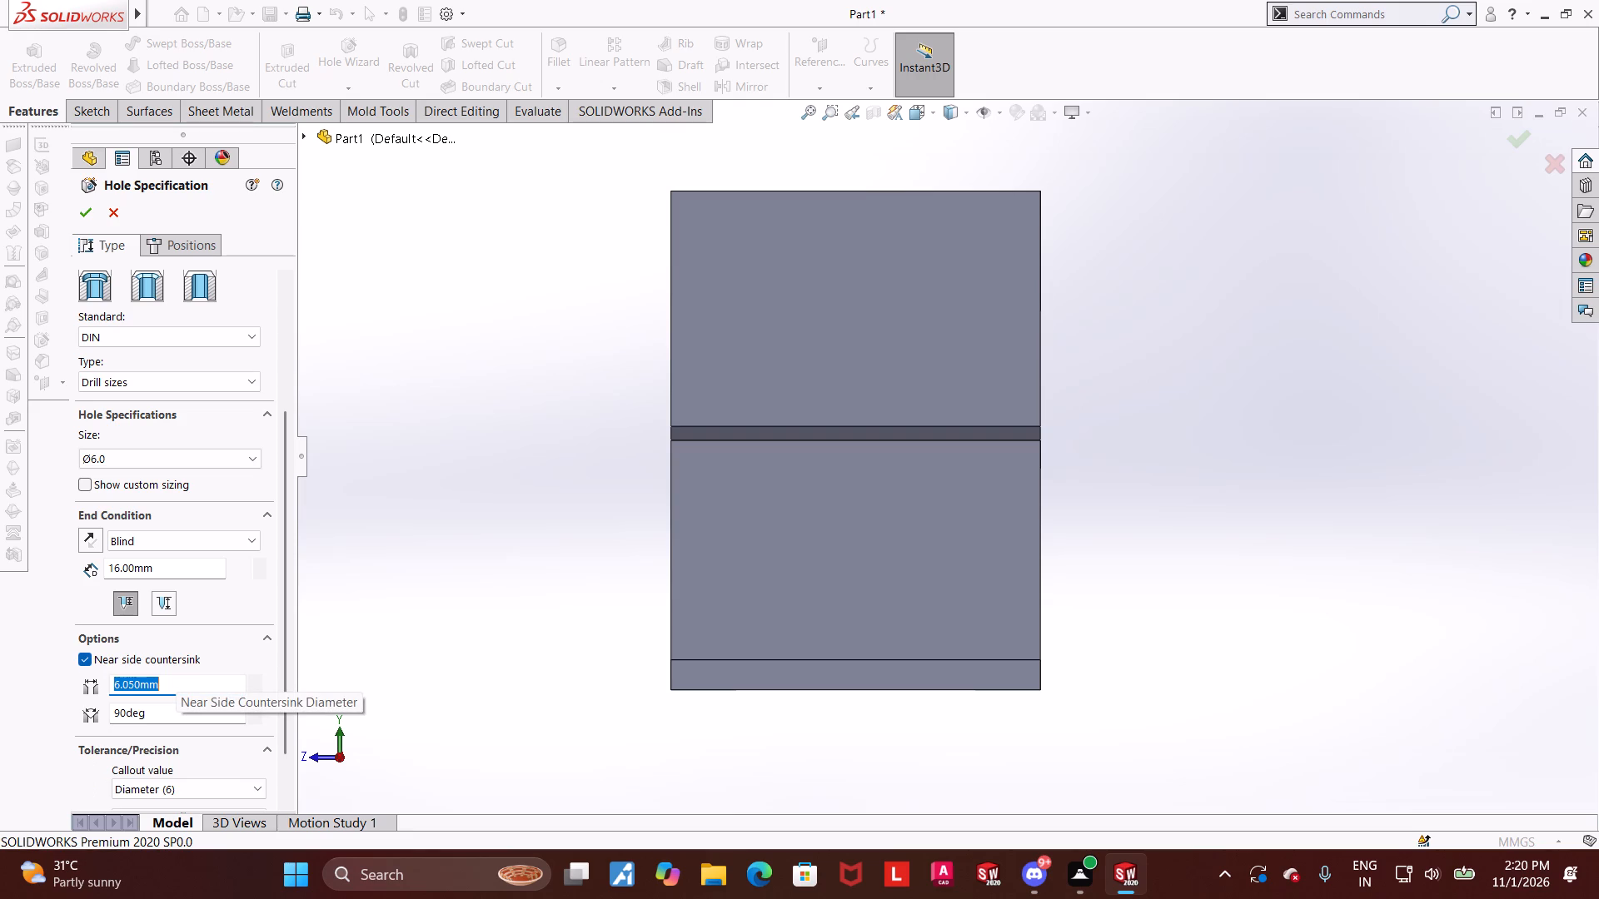
left_click_drag(182, 680, 30, 681)
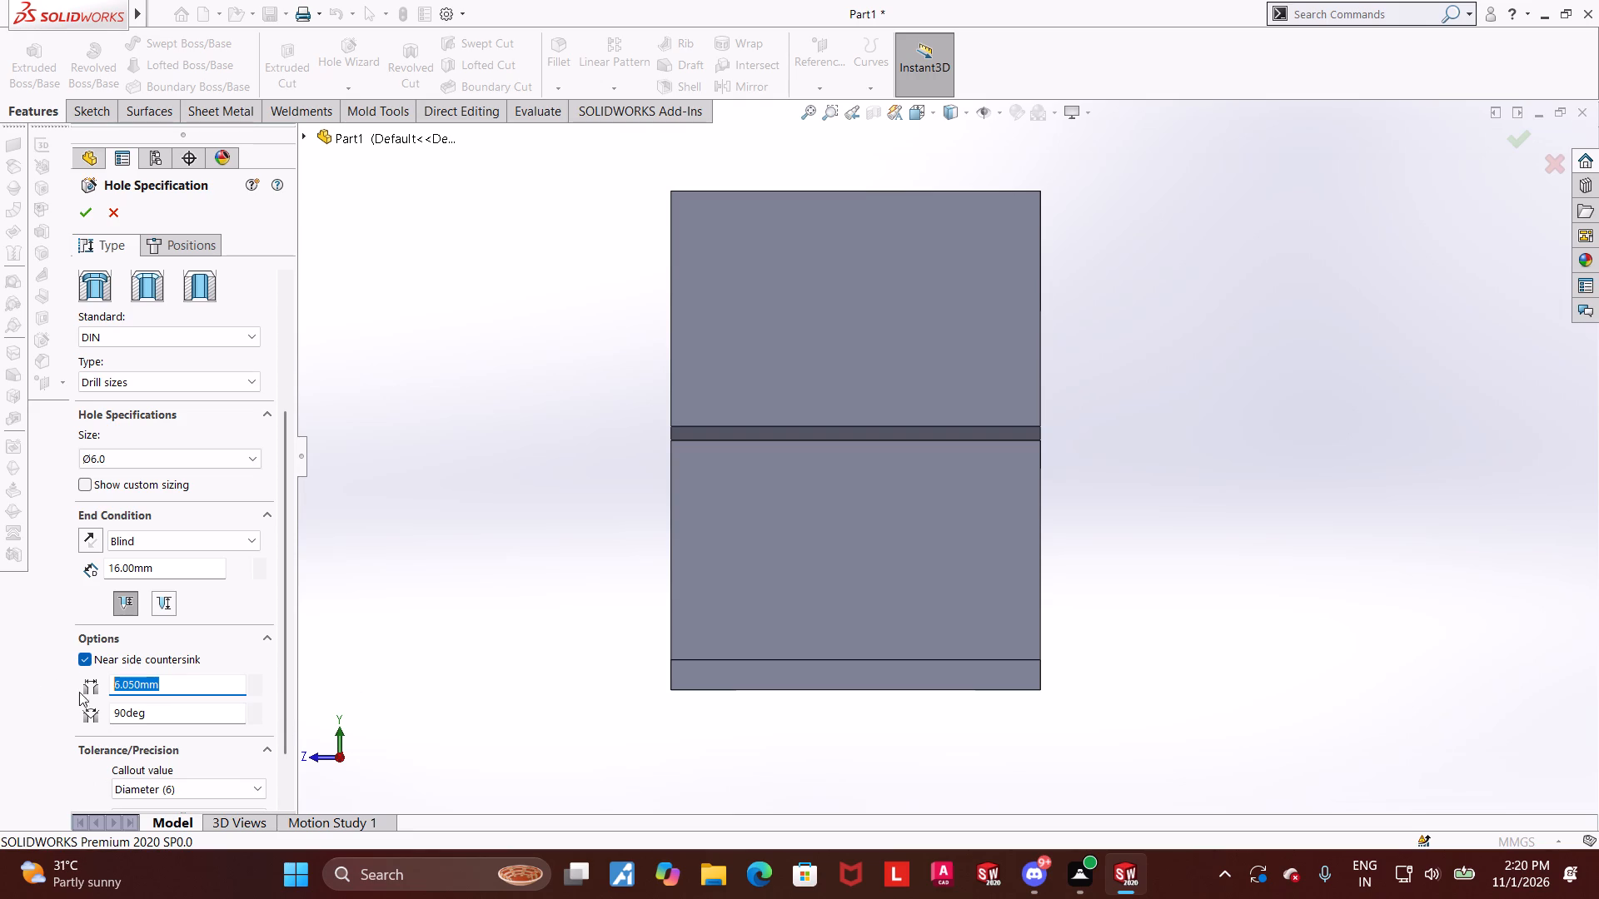
key("9")
key("Return")
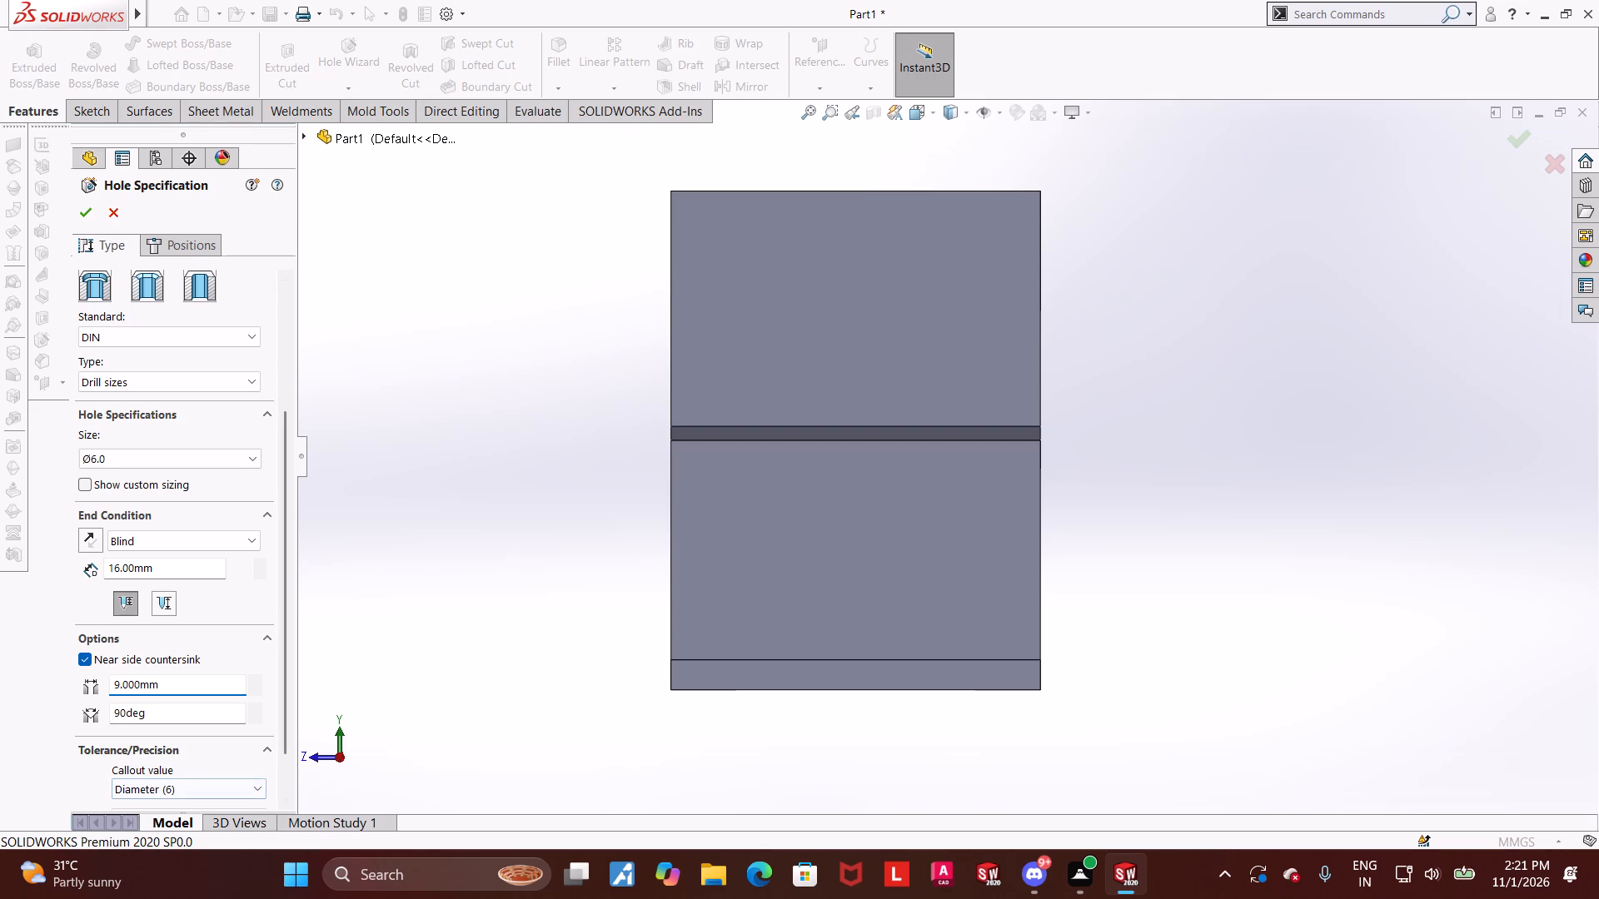
left_click_drag(168, 713, 36, 708)
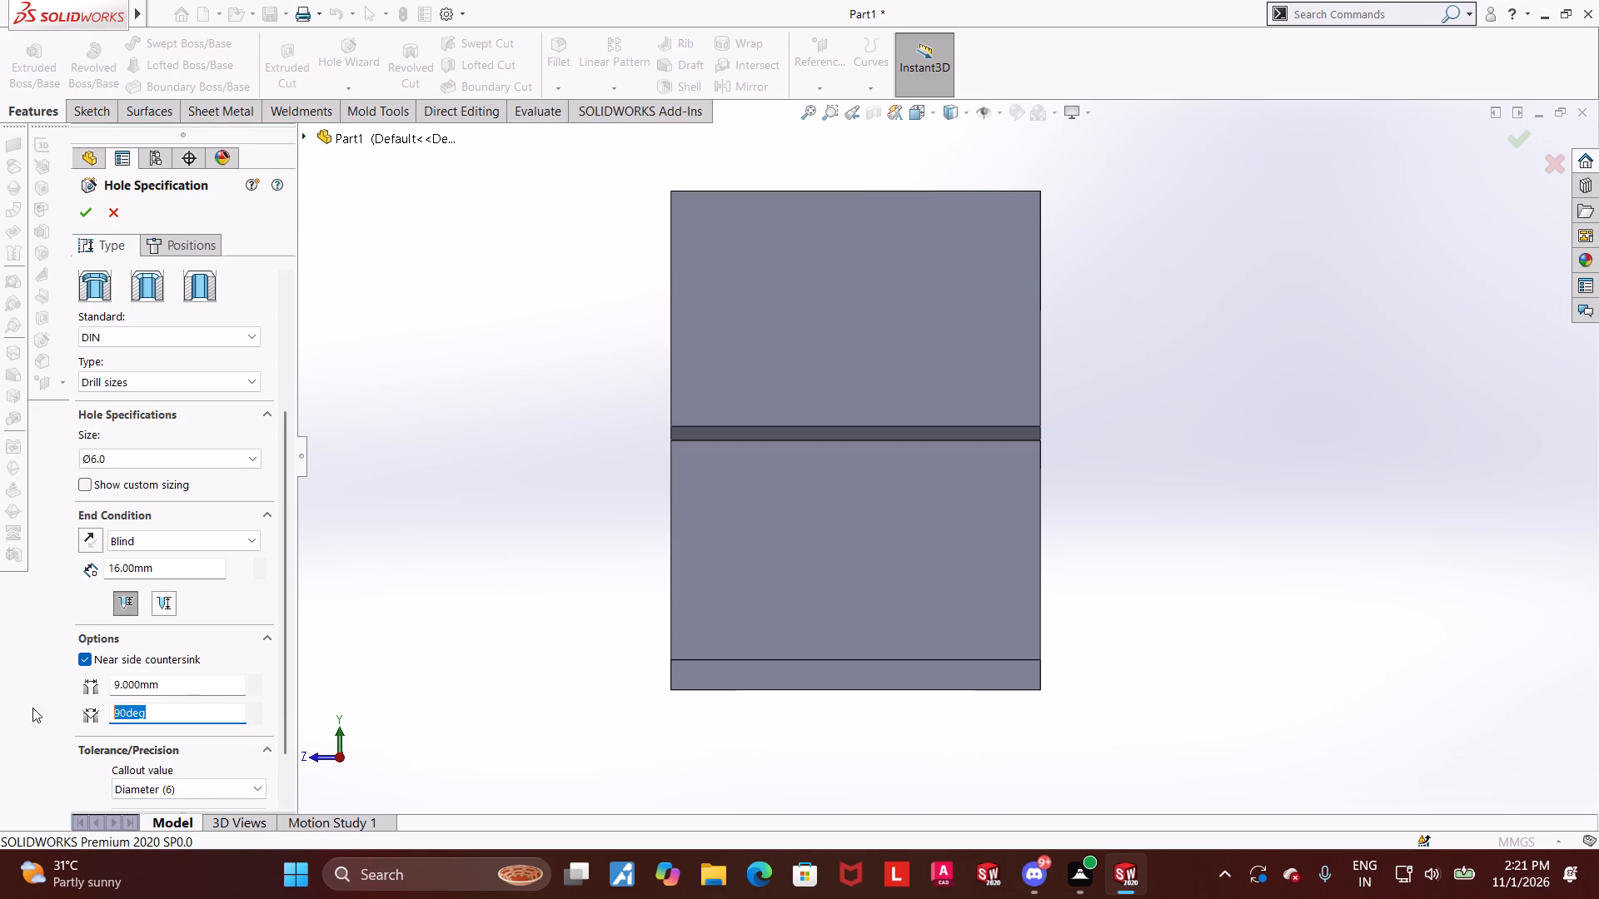
left_click(480, 650)
scroll(1055, 580, "up", 1)
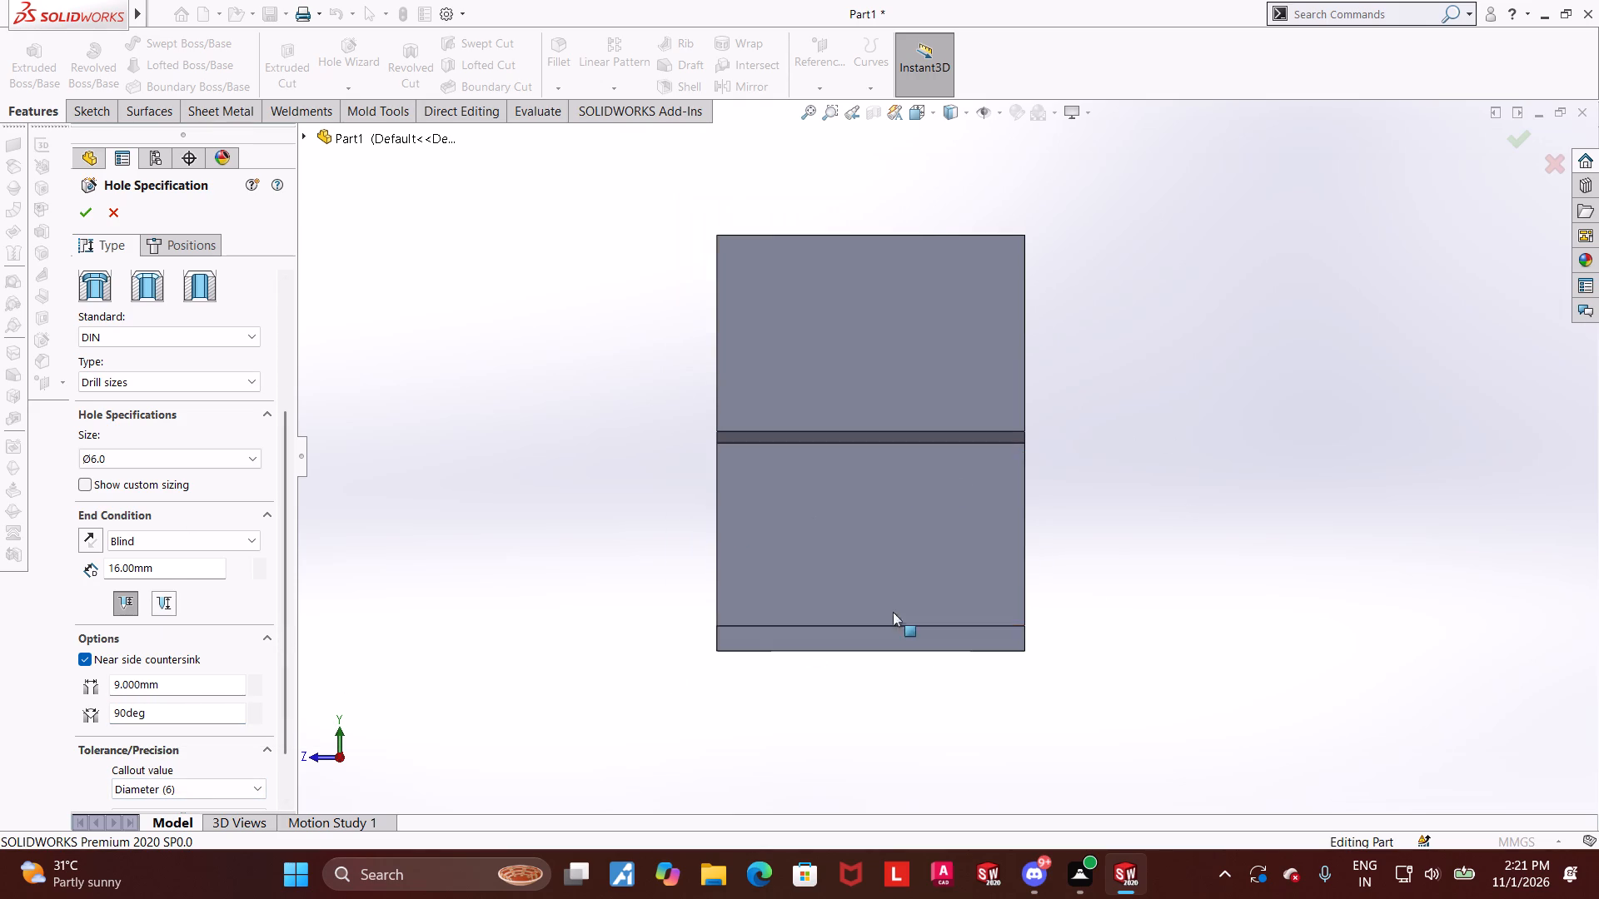
scroll(1078, 514, "up", 1)
left_click(169, 537)
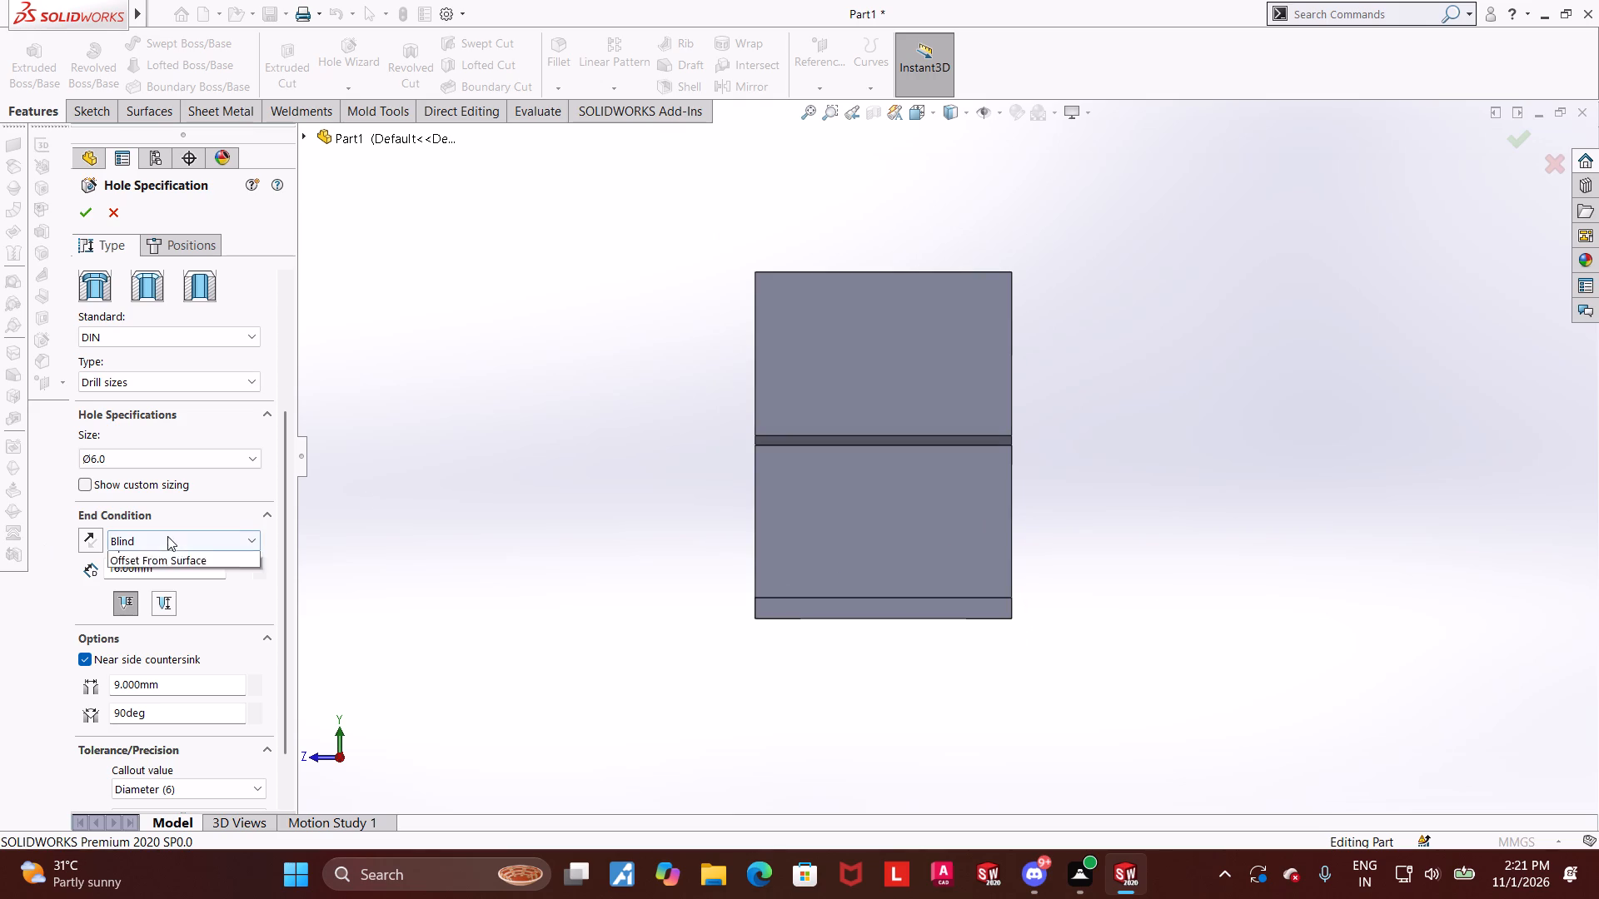
left_click(165, 566)
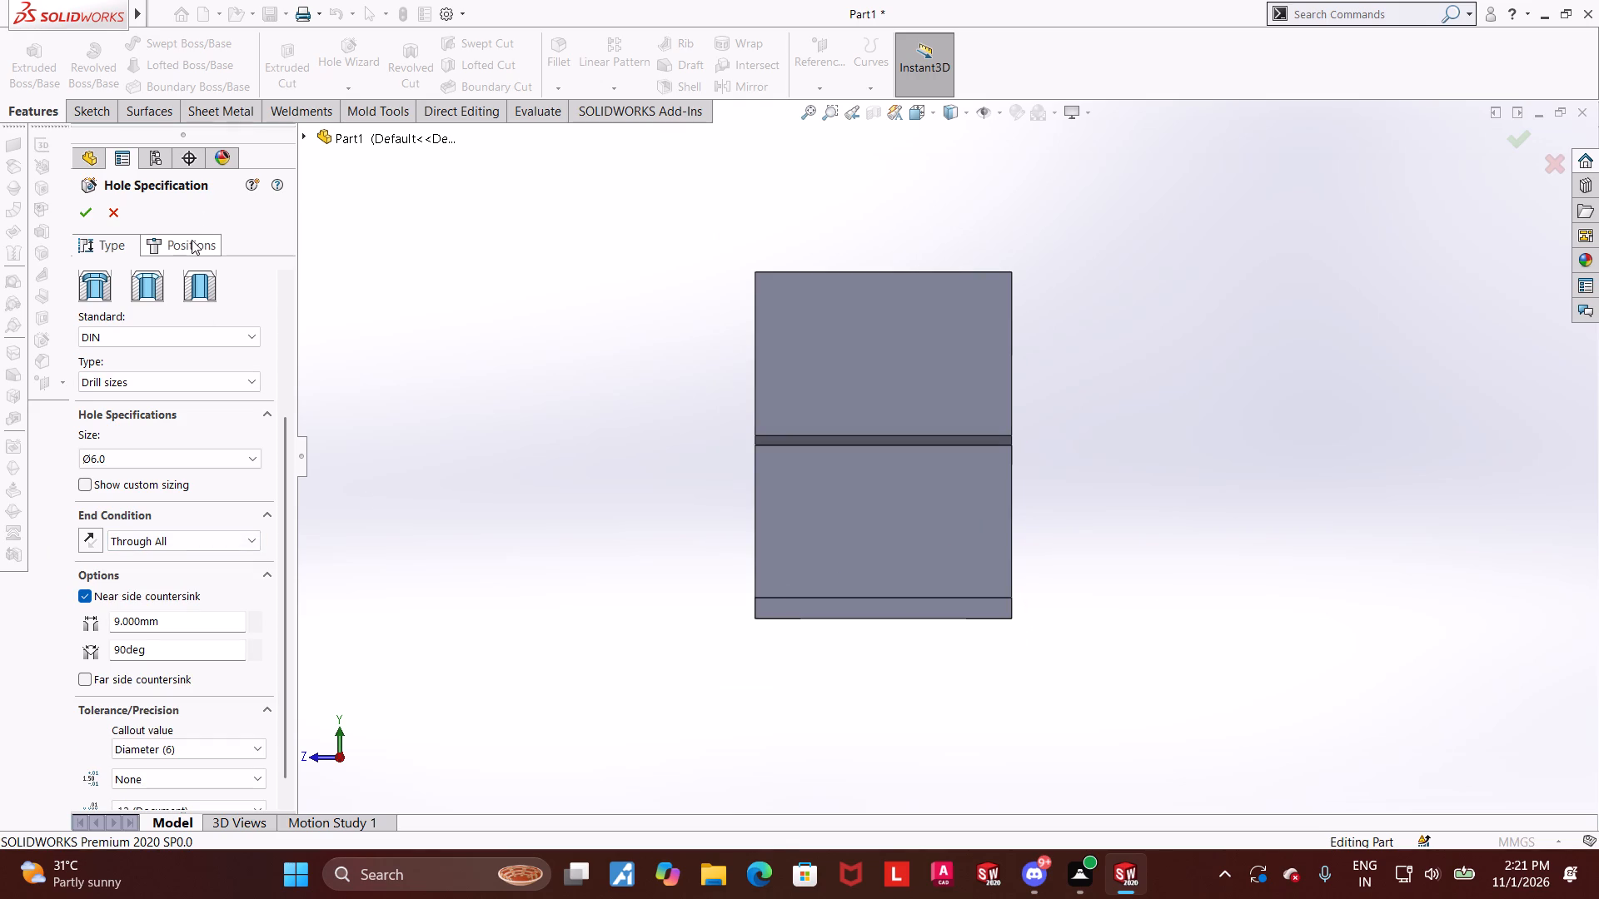
Place the hole centre on the front face above the bottom lip, vertically aligned with the origin.
left_click(192, 240)
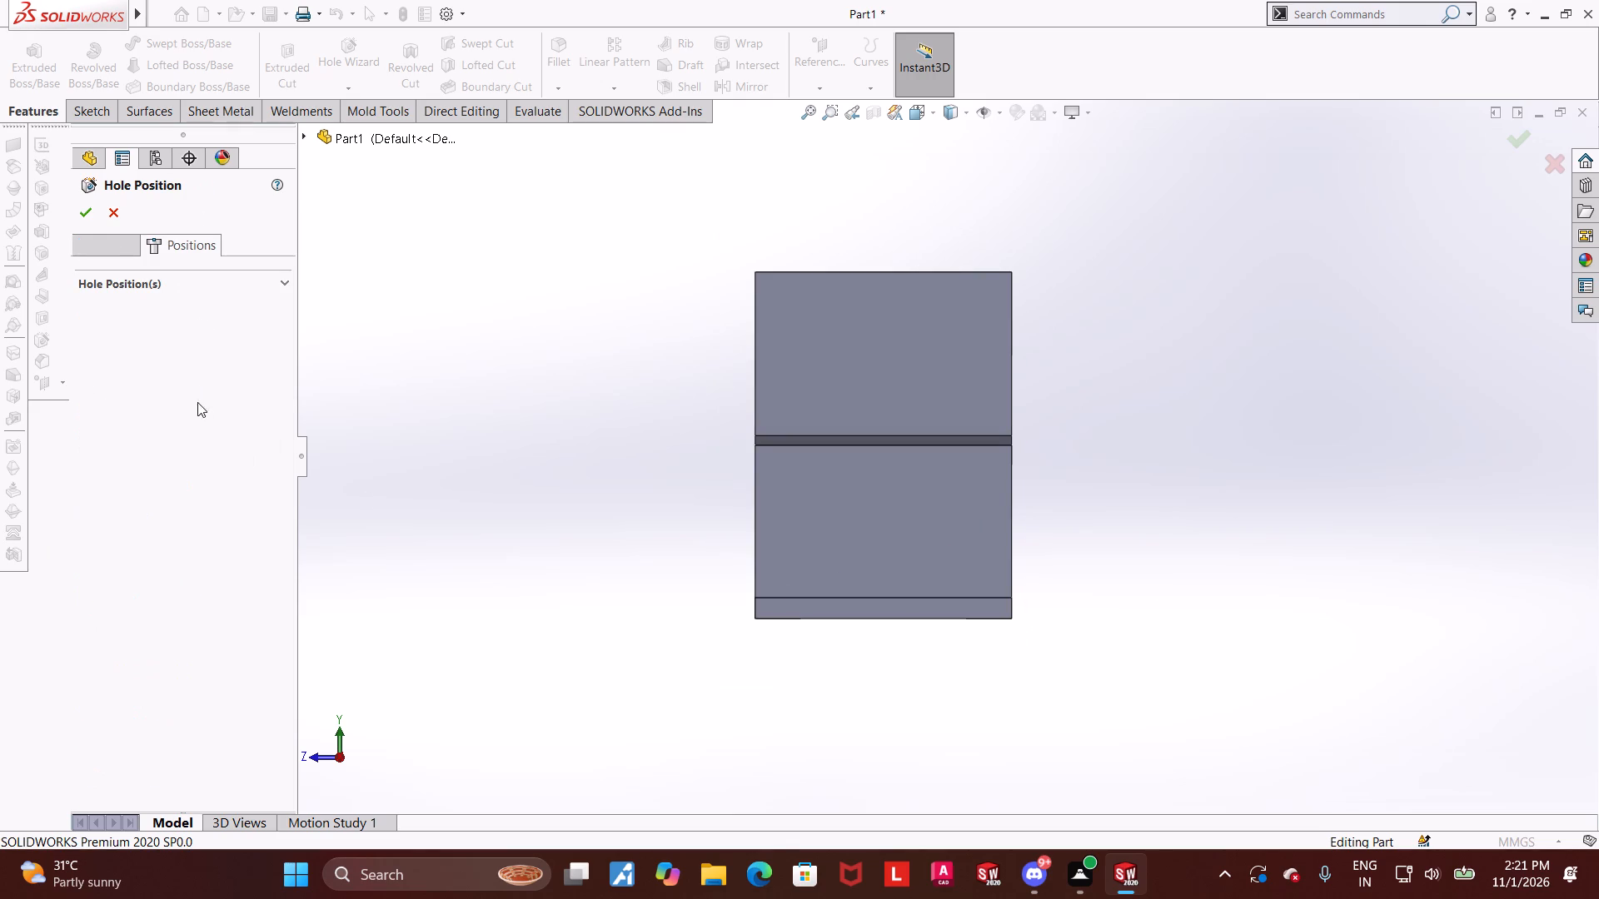
left_click(890, 548)
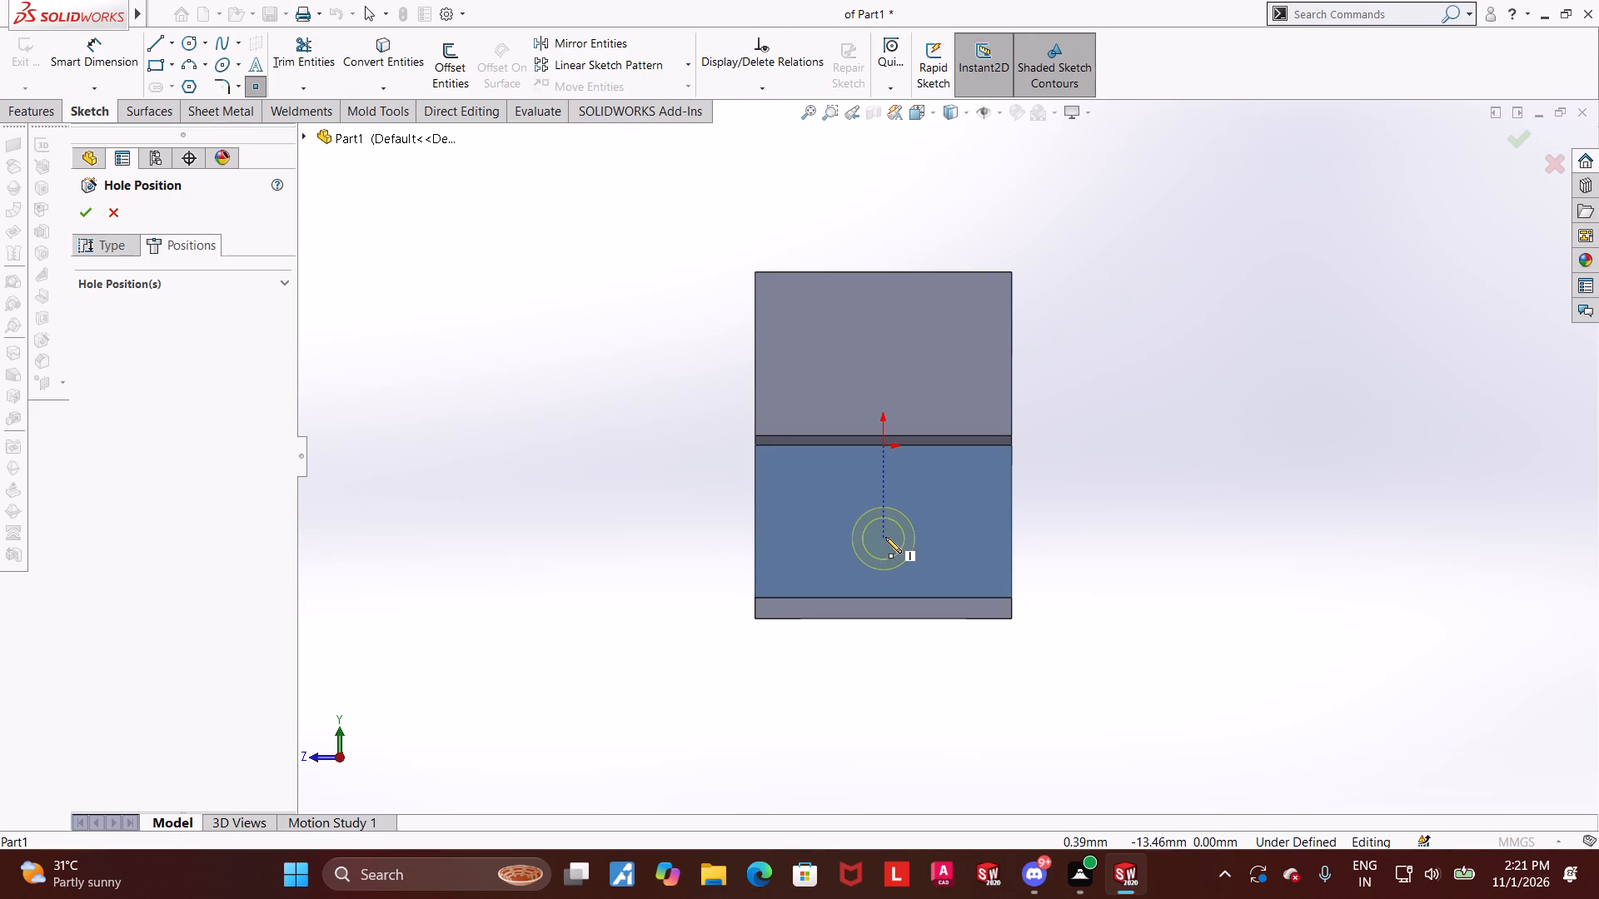
left_click(885, 537)
key("Escape")
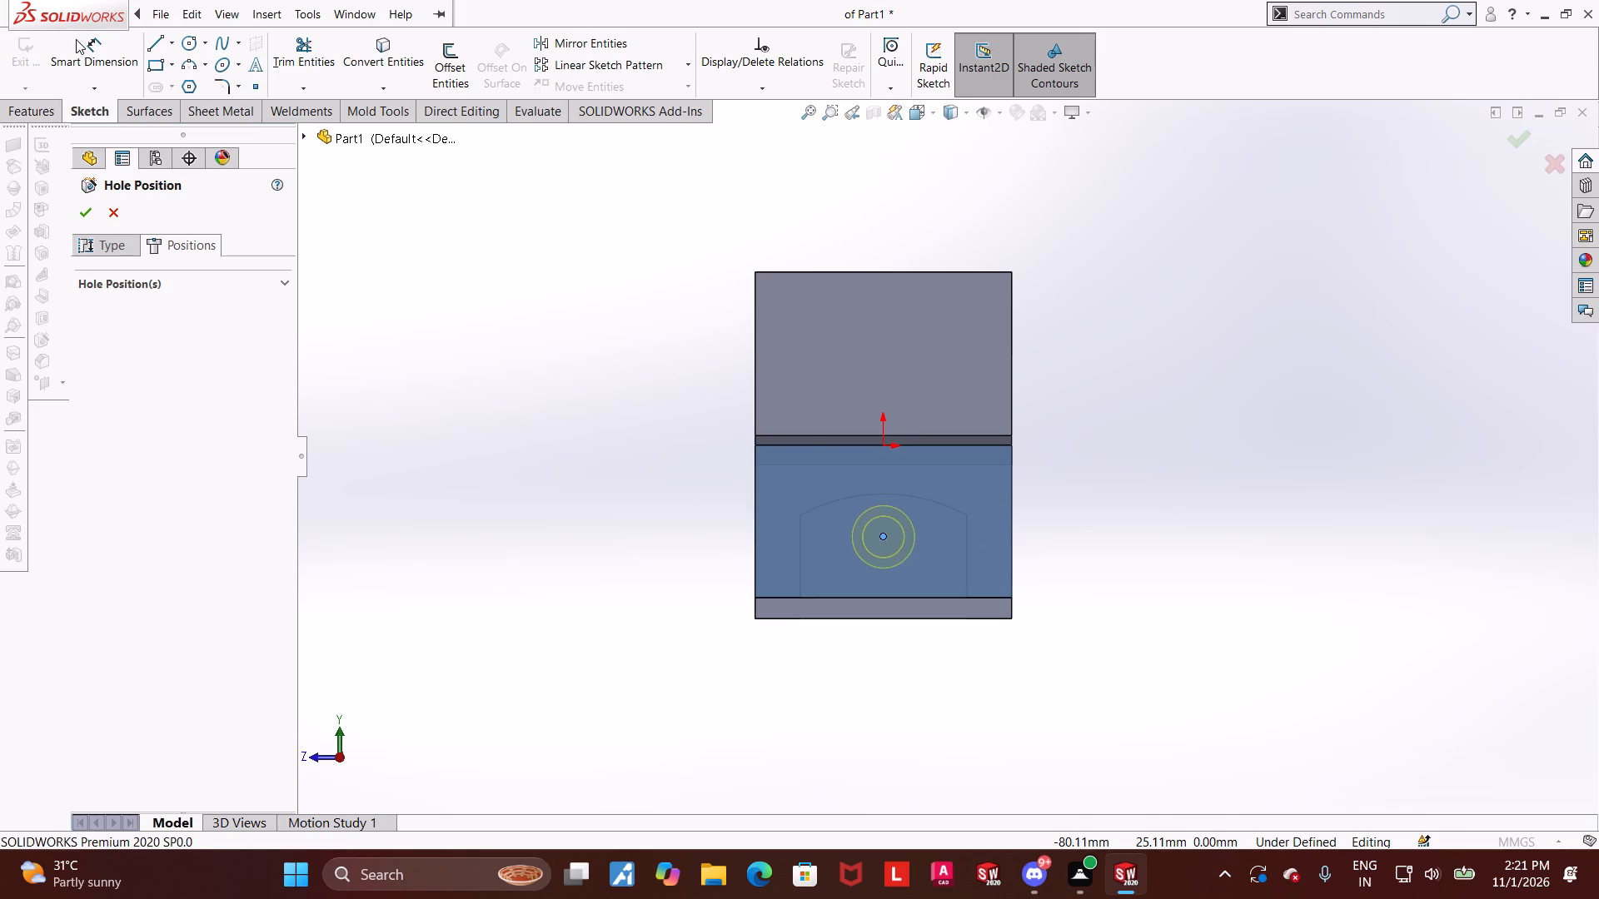
Dimension the hole centre 10 mm above the block's bottom edge and complete the countersunk hole.
left_click(76, 39)
left_click(886, 536)
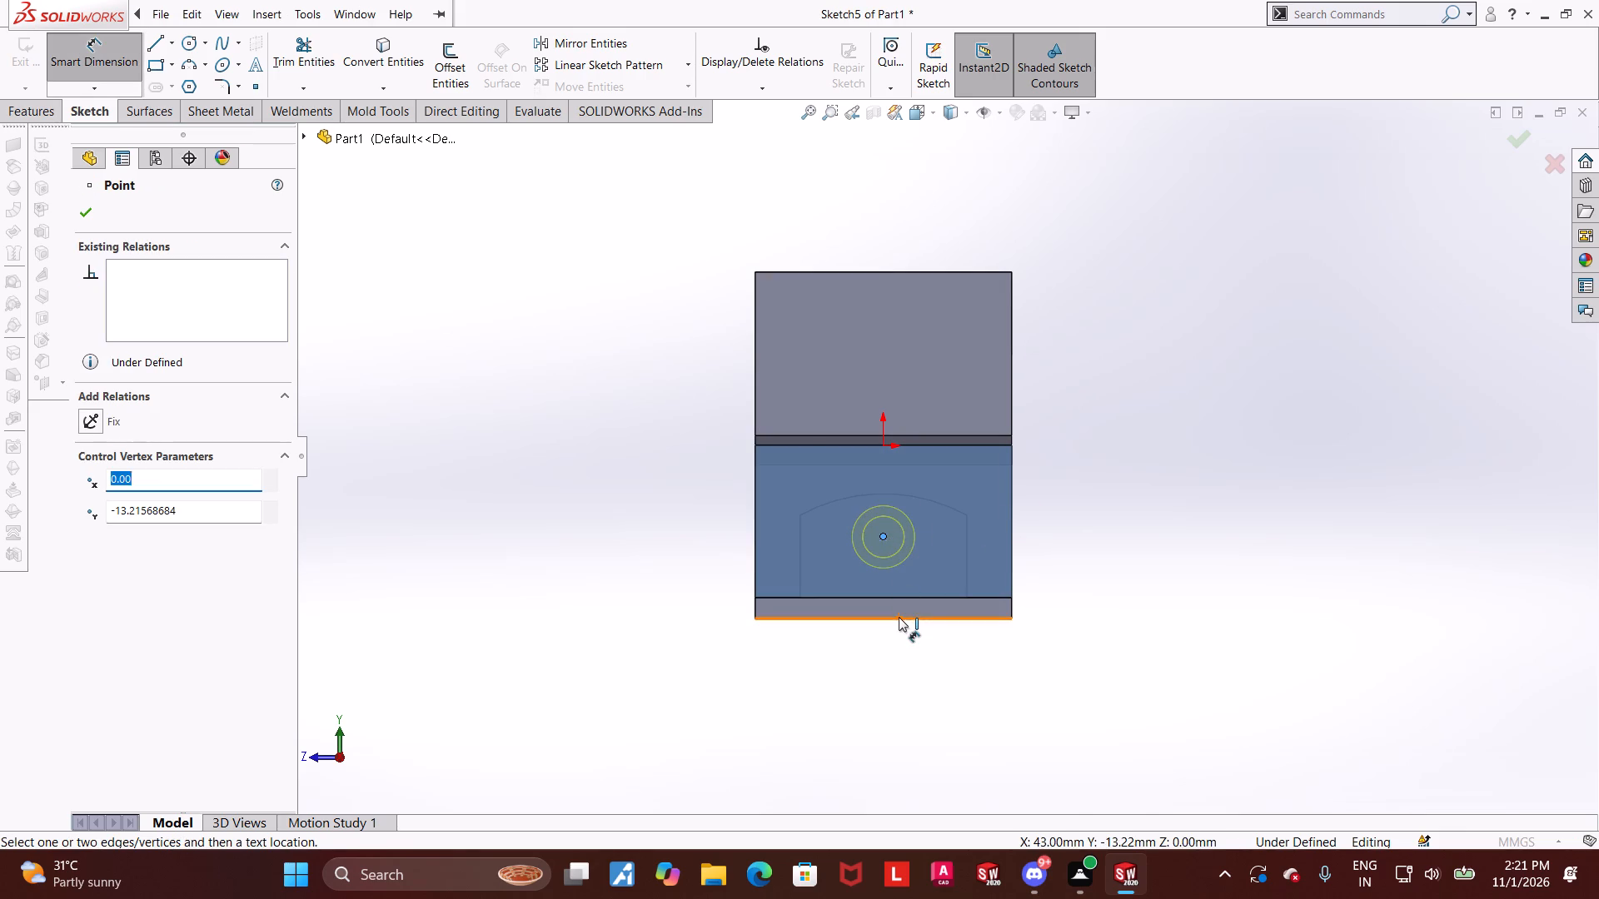
left_click(899, 617)
left_click(1219, 573)
type("10")
key("Return")
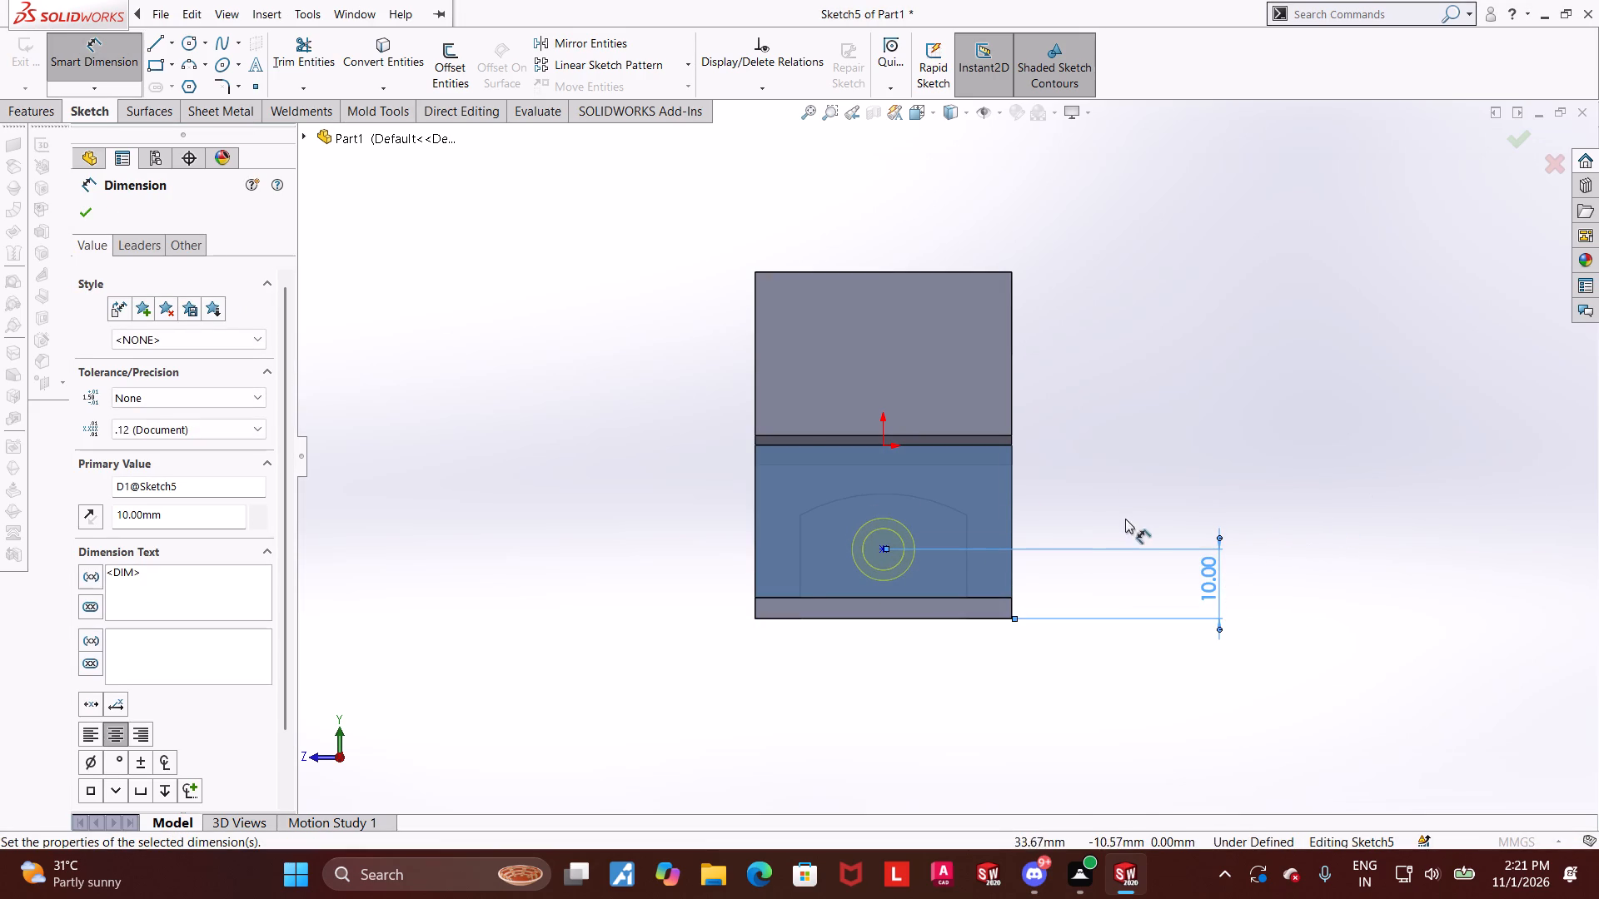
scroll(544, 643, "down", 1)
middle_click_drag(783, 625, 884, 643)
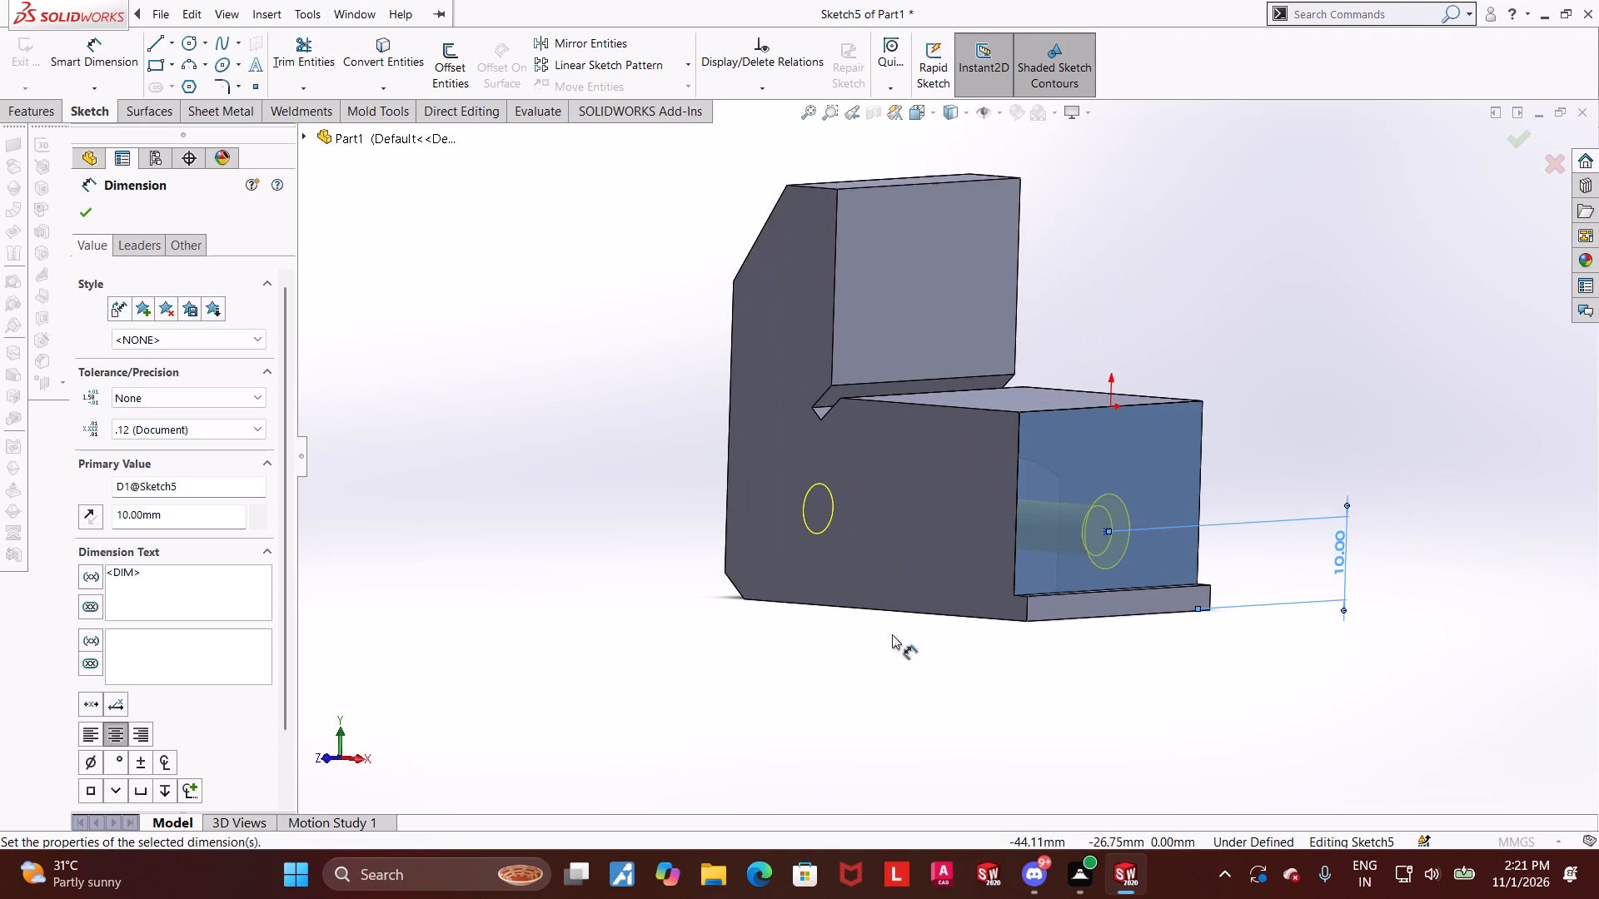
left_click(1525, 138)
left_click(1342, 647)
Examine the countersunk hole at an angle and square-on to the front face above the bottom lip.
middle_click_drag(1307, 627, 1272, 621)
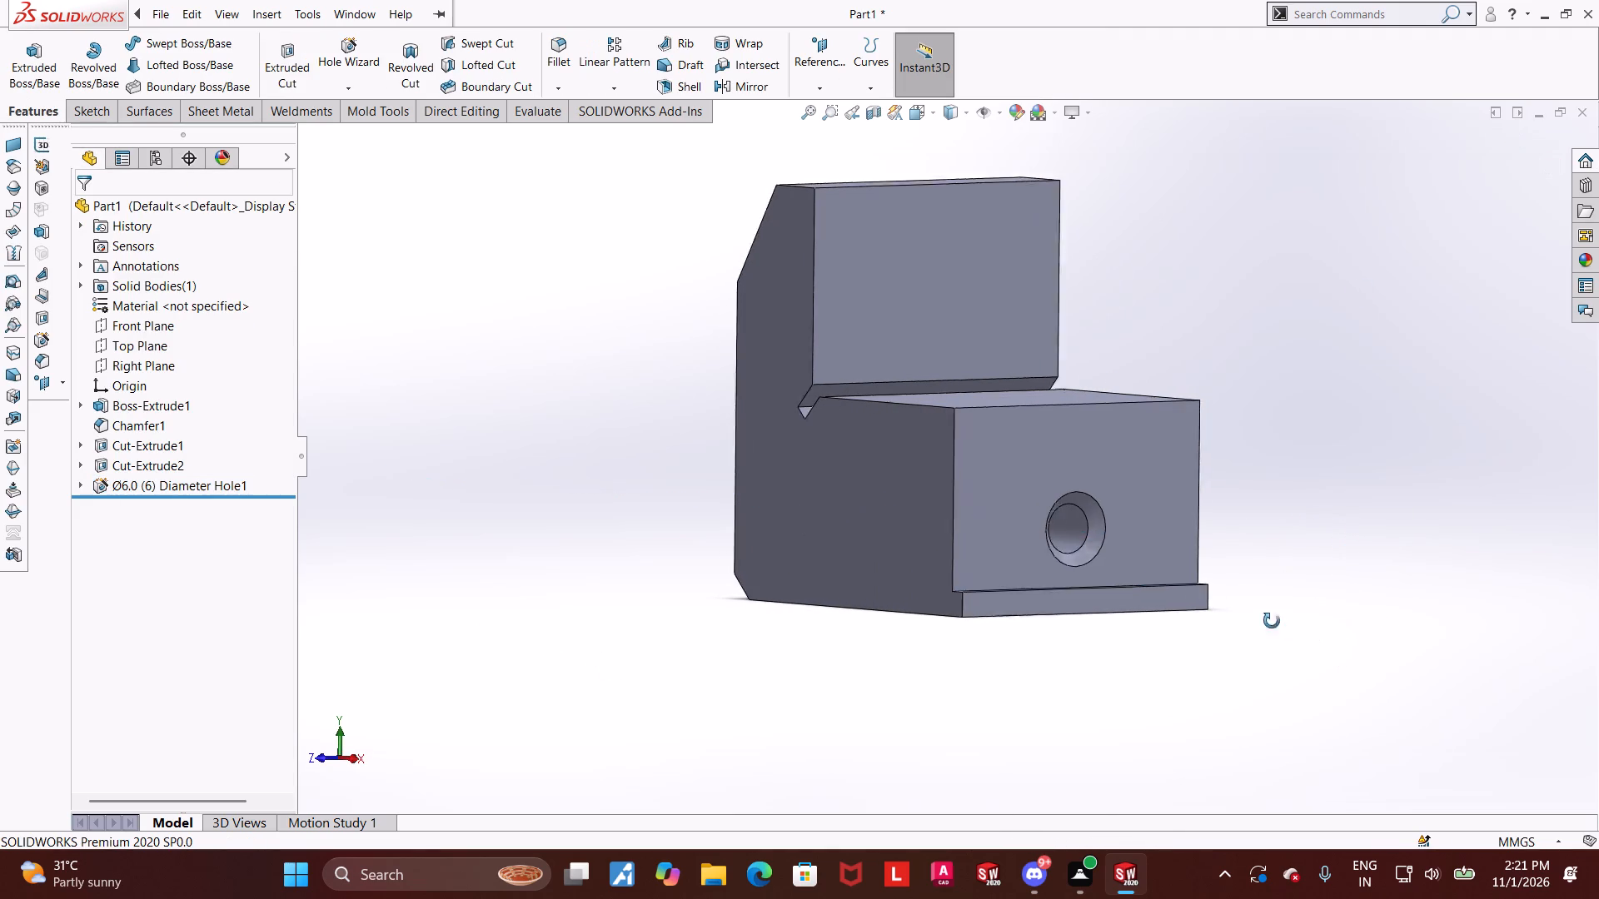
middle_click_drag(1272, 621, 1244, 616)
key("Escape")
left_click(1143, 497)
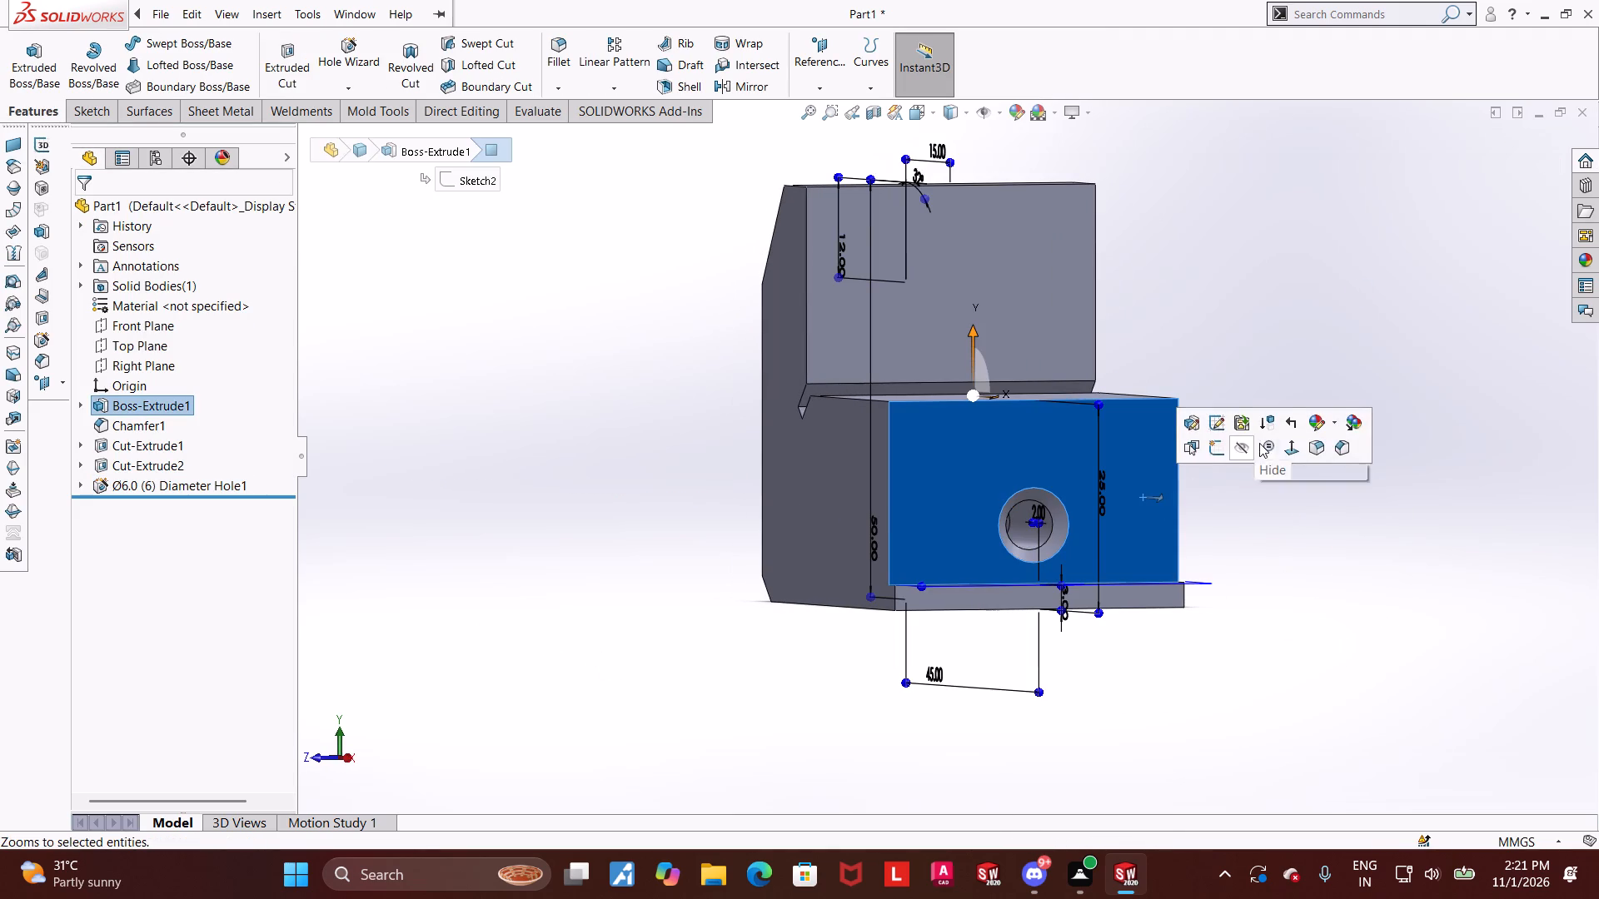
left_click(1299, 454)
left_click(1298, 613)
scroll(1277, 622, "up", 3)
scroll(1146, 589, "down", 2)
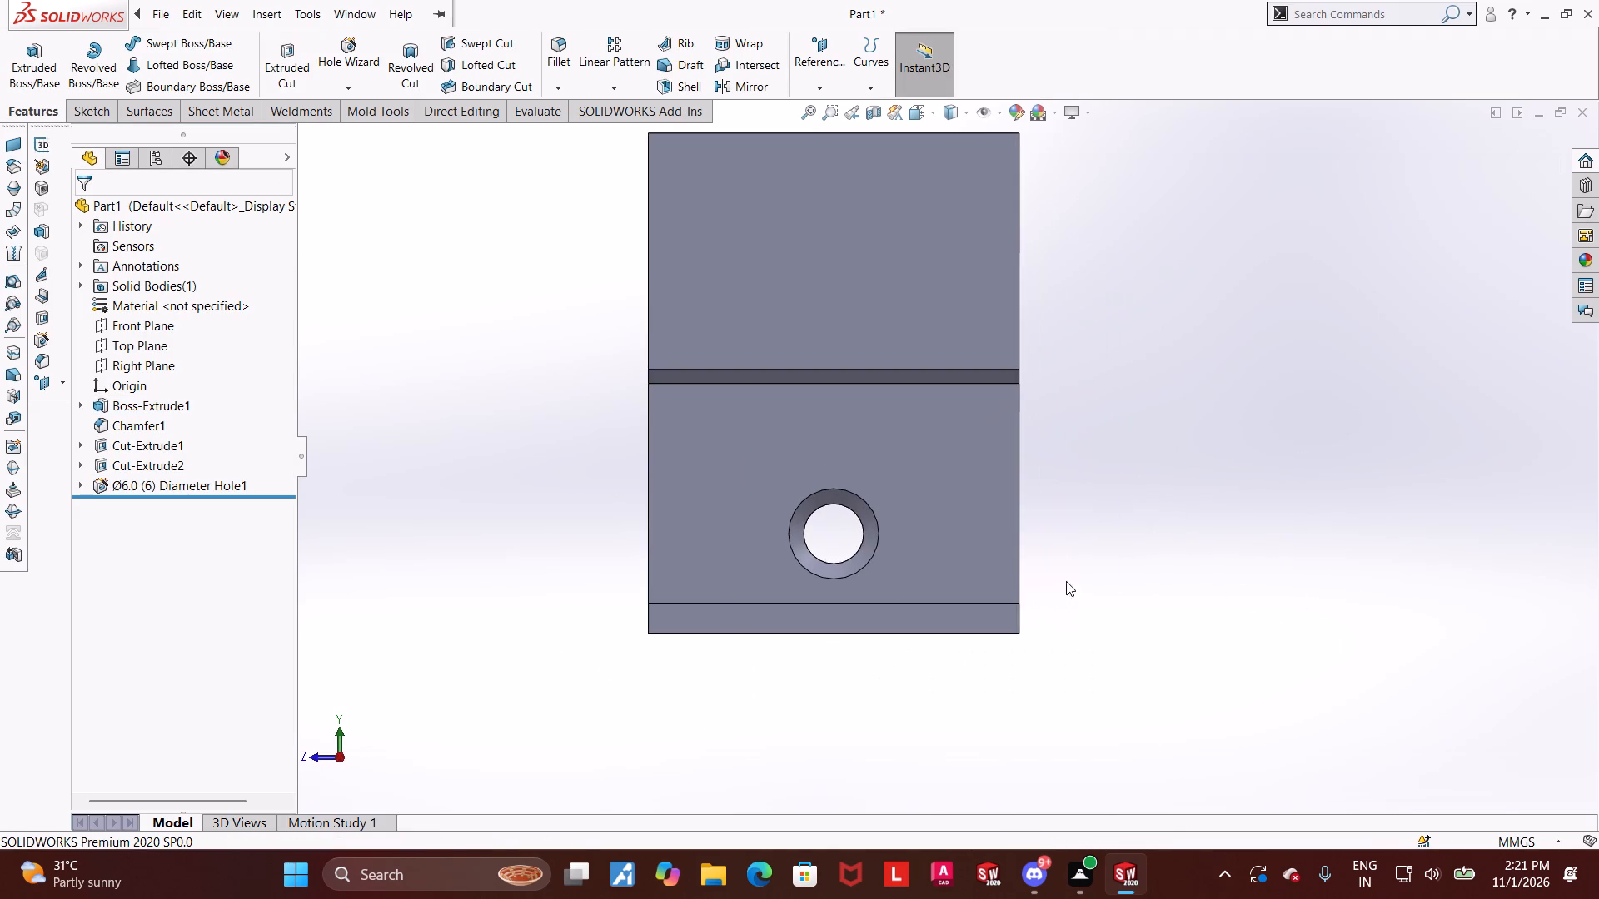
scroll(793, 569, "down", 1)
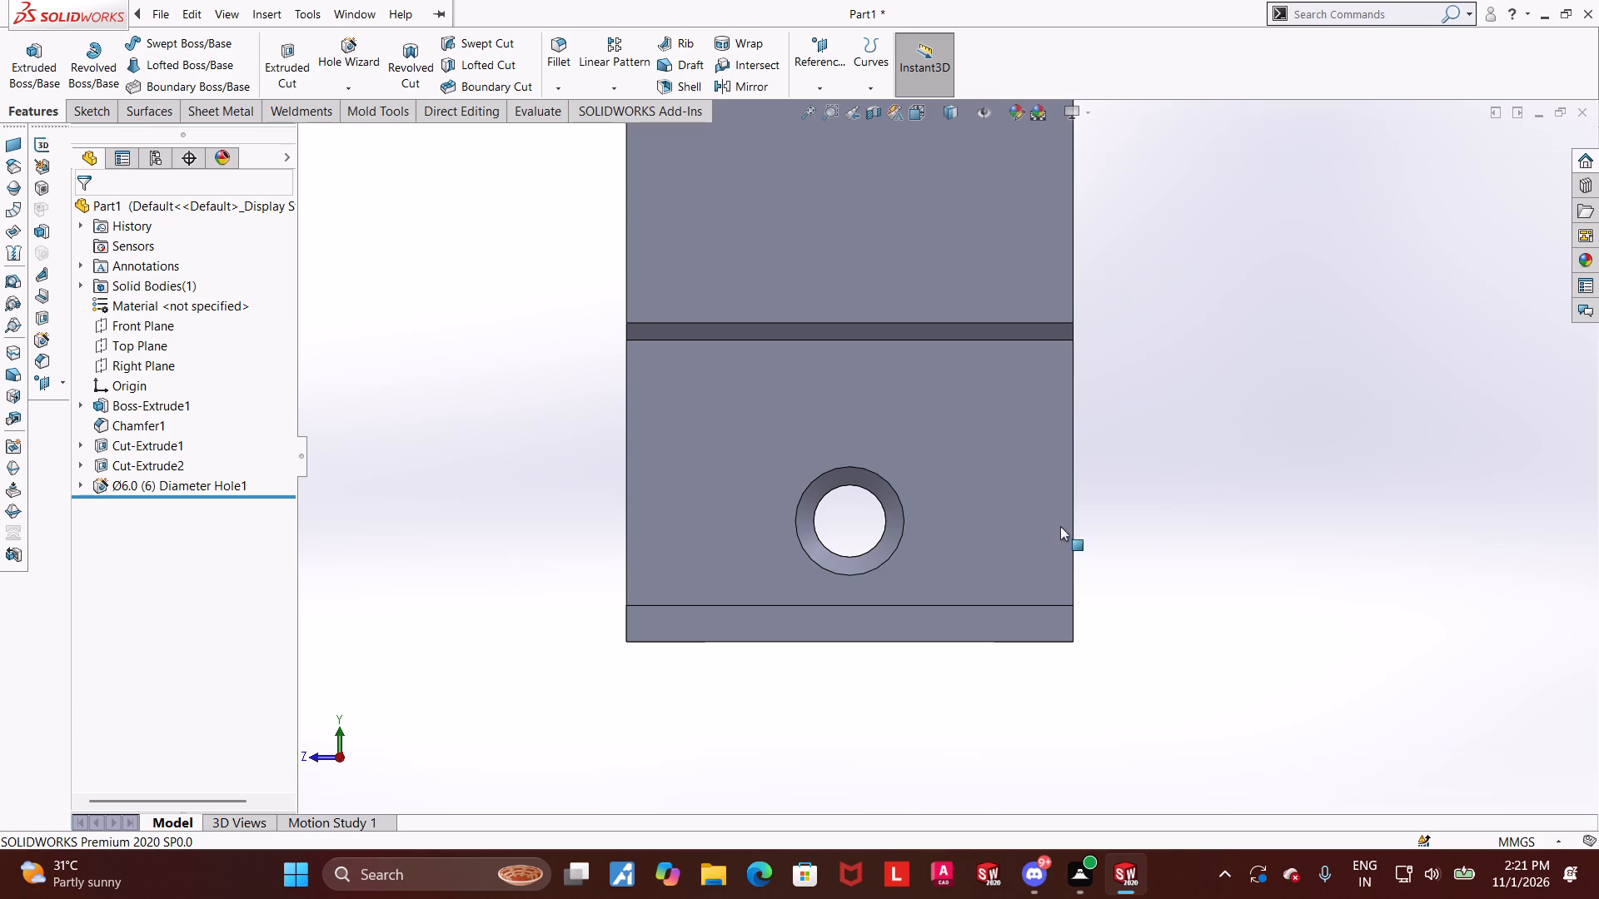
scroll(1257, 474, "up", 2)
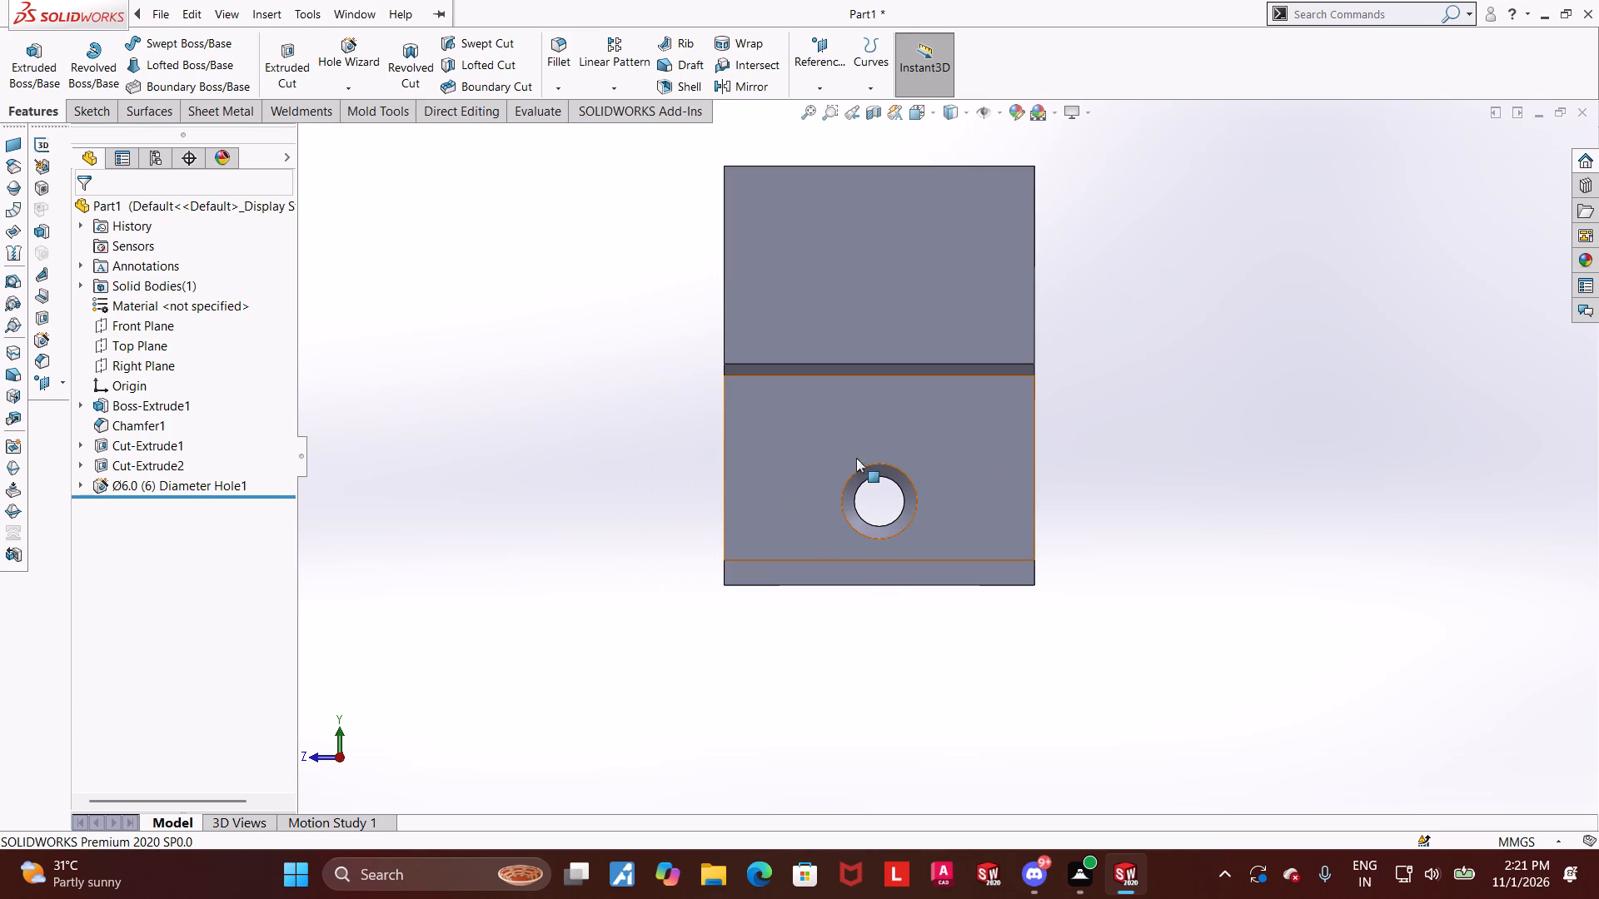
scroll(780, 433, "down", 1)
scroll(1075, 424, "up", 2)
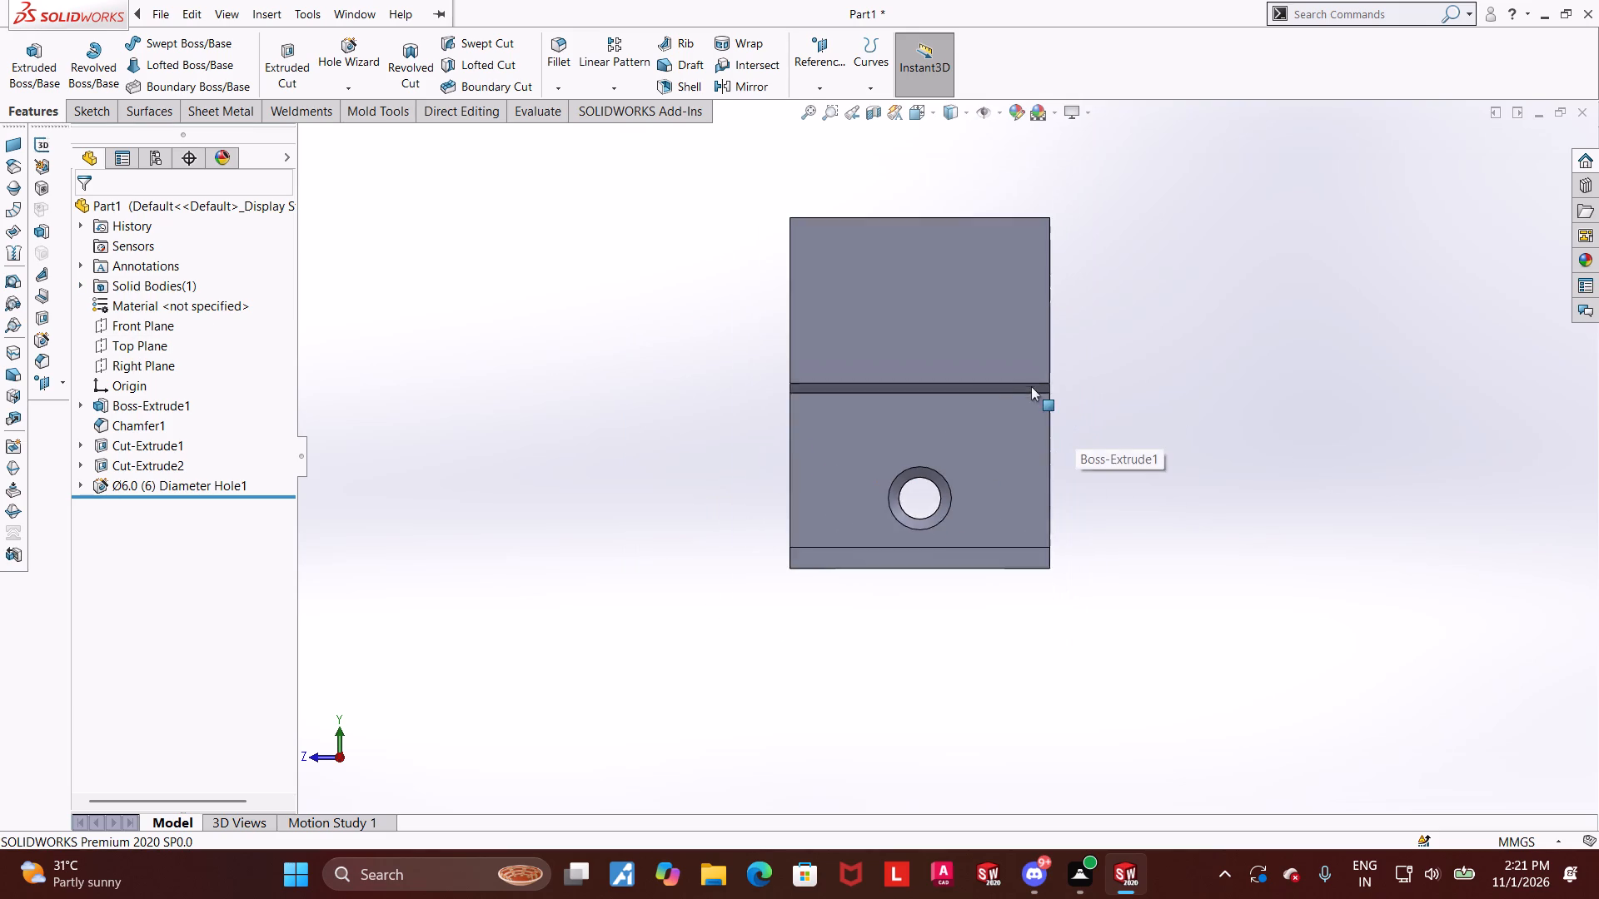
scroll(1031, 386, "down", 2)
scroll(842, 250, "up", 2)
scroll(850, 262, "down", 1)
Start a second Hole Wizard hole using DIN drill sizes with a Ø5.0 size.
left_click(329, 41)
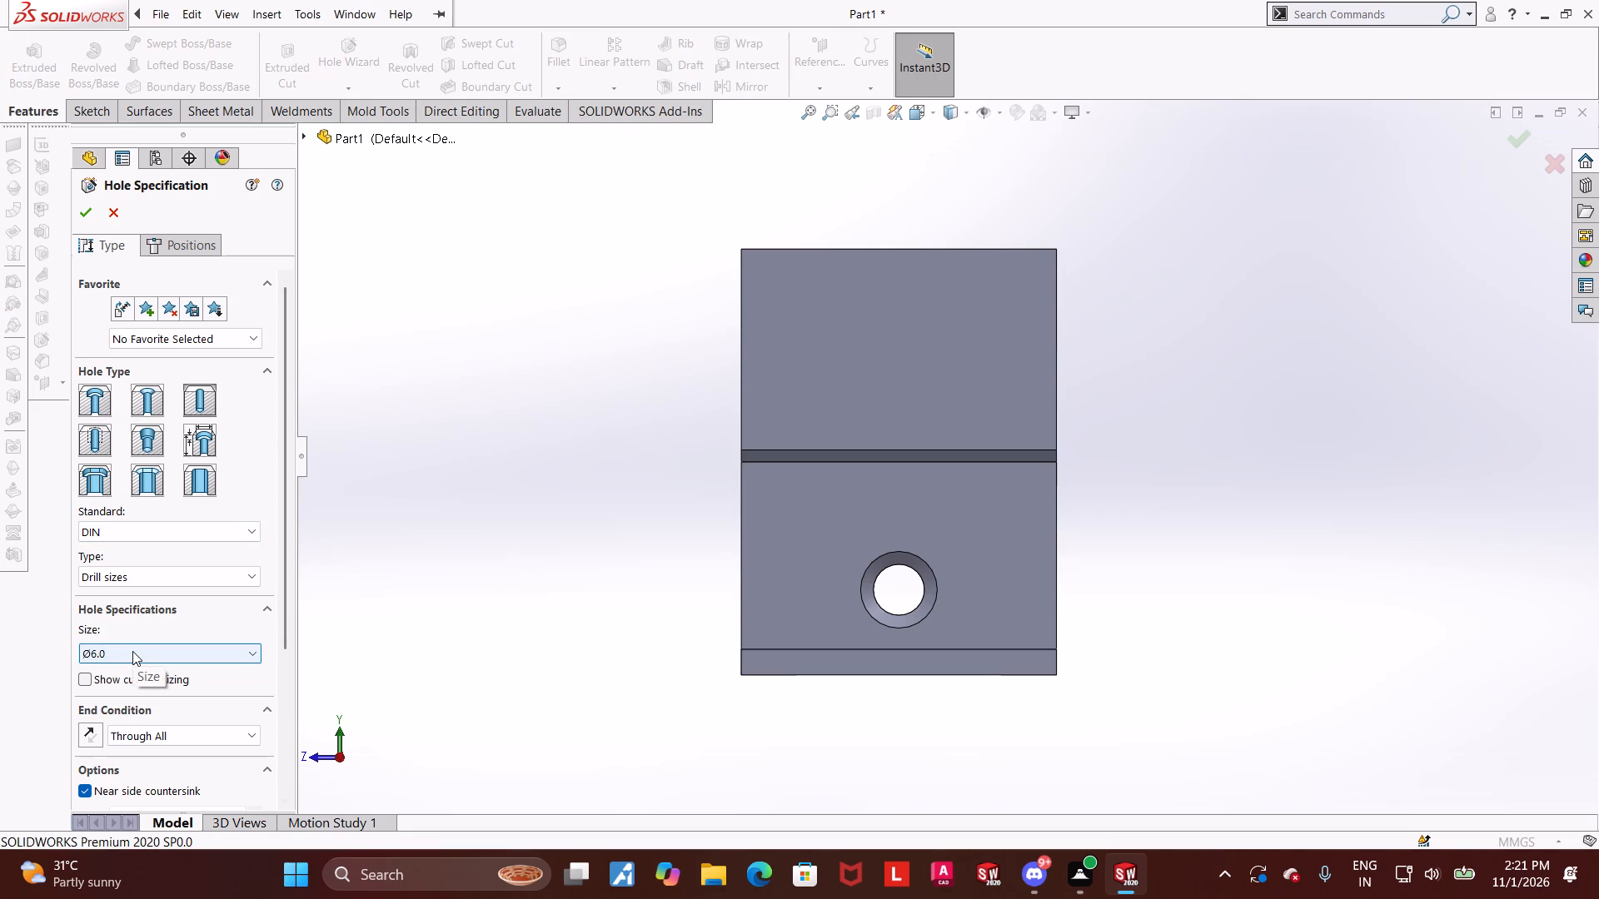
scroll(125, 695, "up", 5)
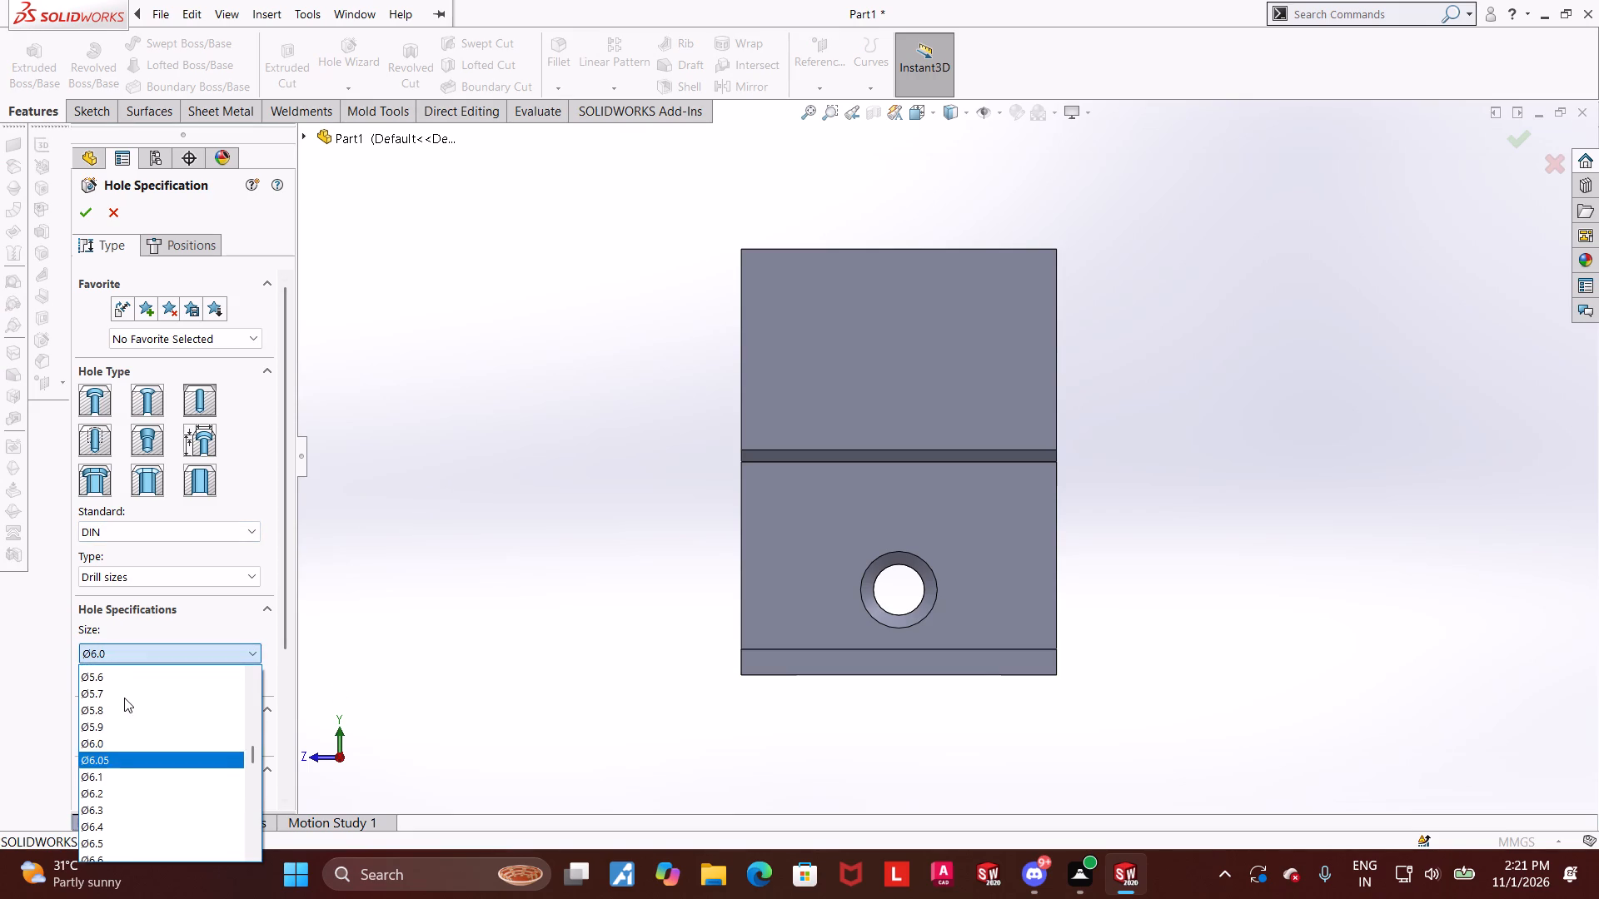
scroll(124, 698, "up", 4)
scroll(117, 736, "down", 1)
scroll(132, 831, "down", 2)
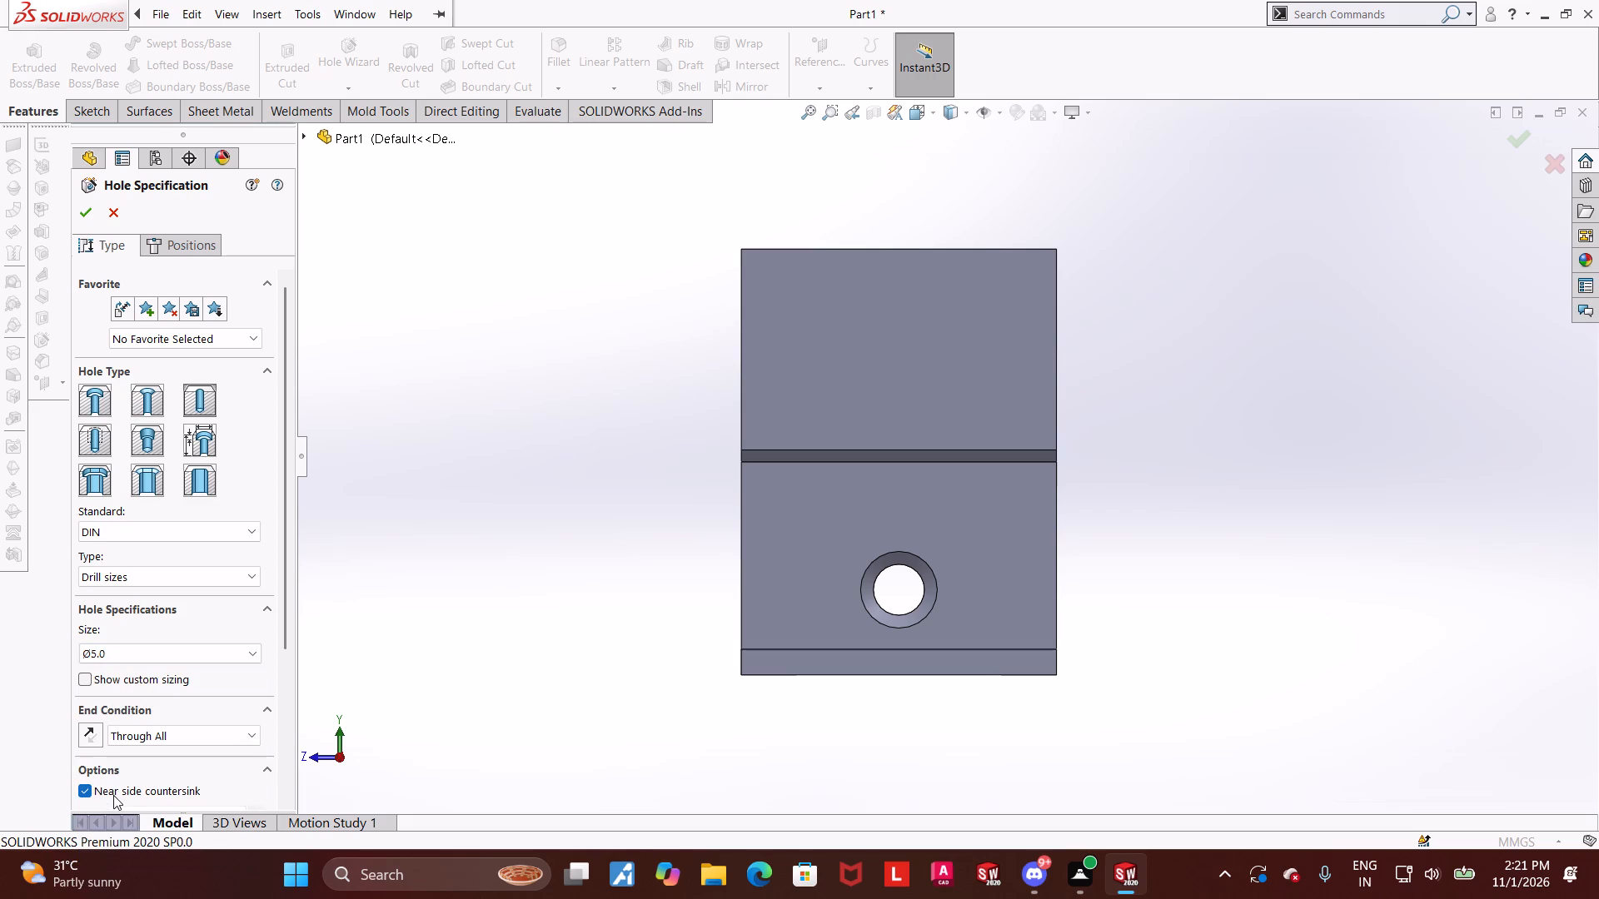
scroll(922, 618, "up", 1)
scroll(922, 618, "down", 1)
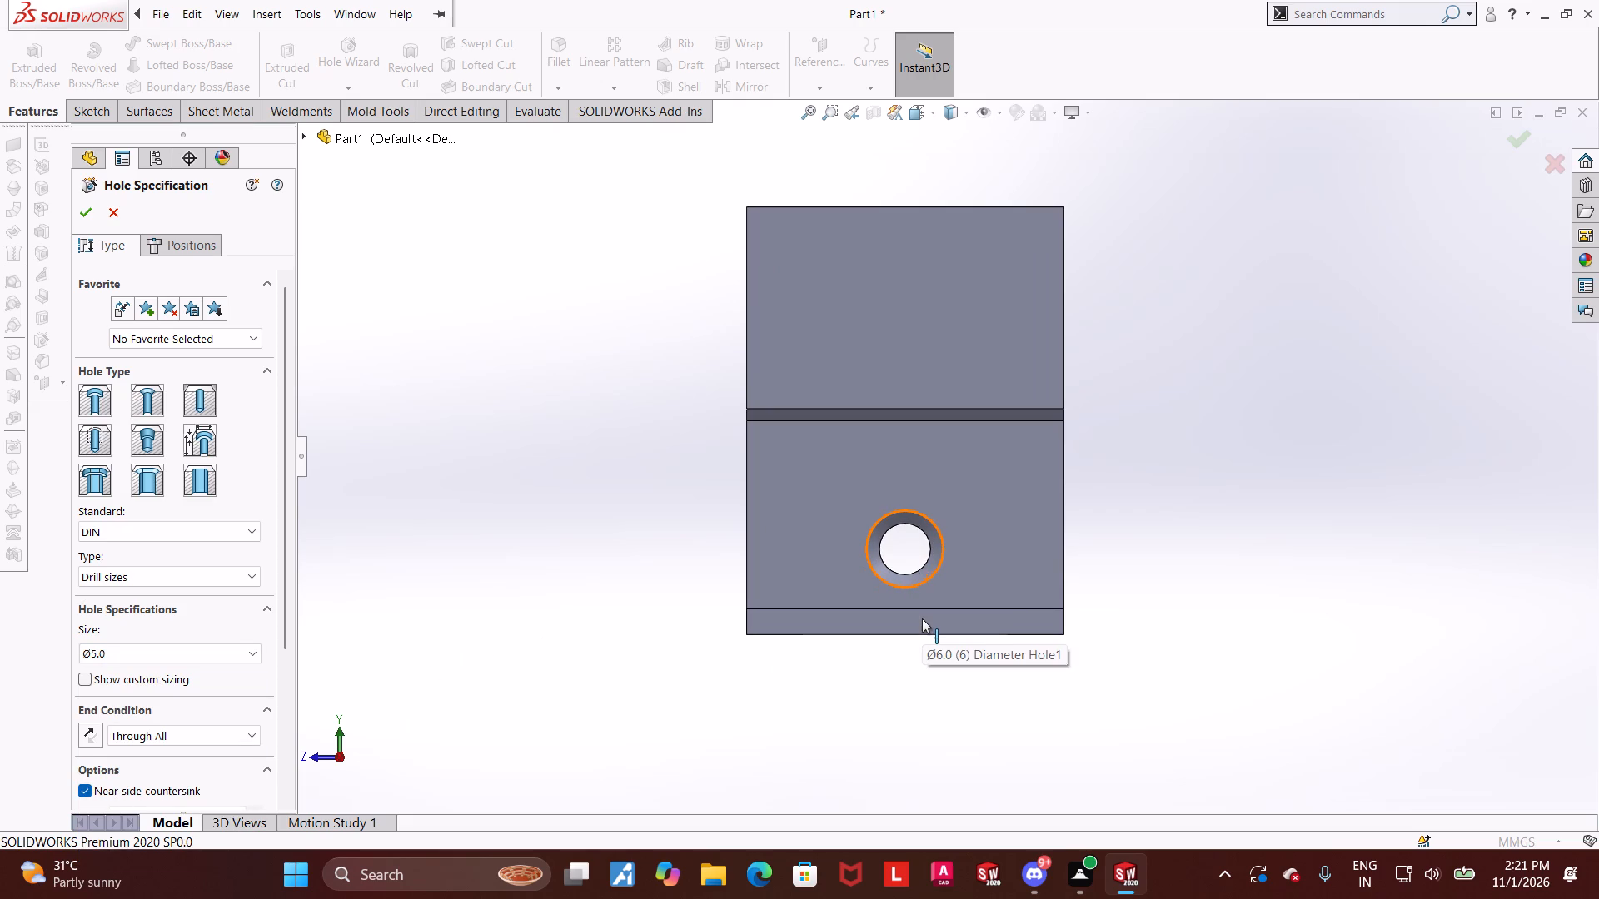
scroll(922, 618, "down", 1)
scroll(922, 618, "up", 2)
Show custom sizing for the Ø5.0 hole and turn off its near side countersink.
left_click_drag(285, 620, 288, 663)
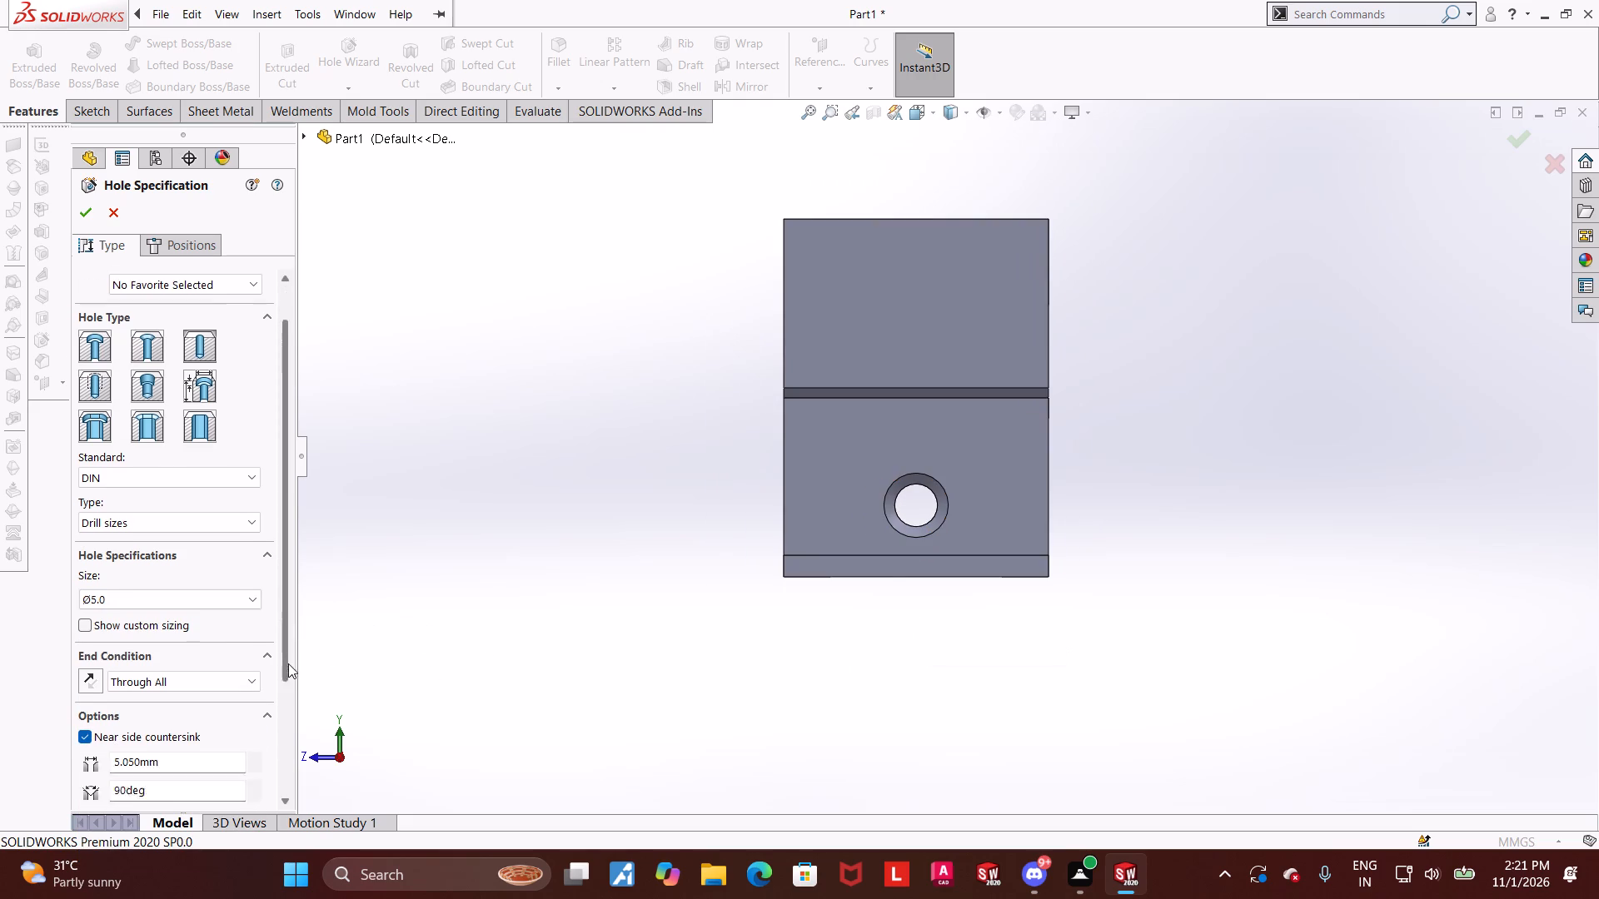
left_click_drag(288, 663, 289, 668)
left_click(79, 608)
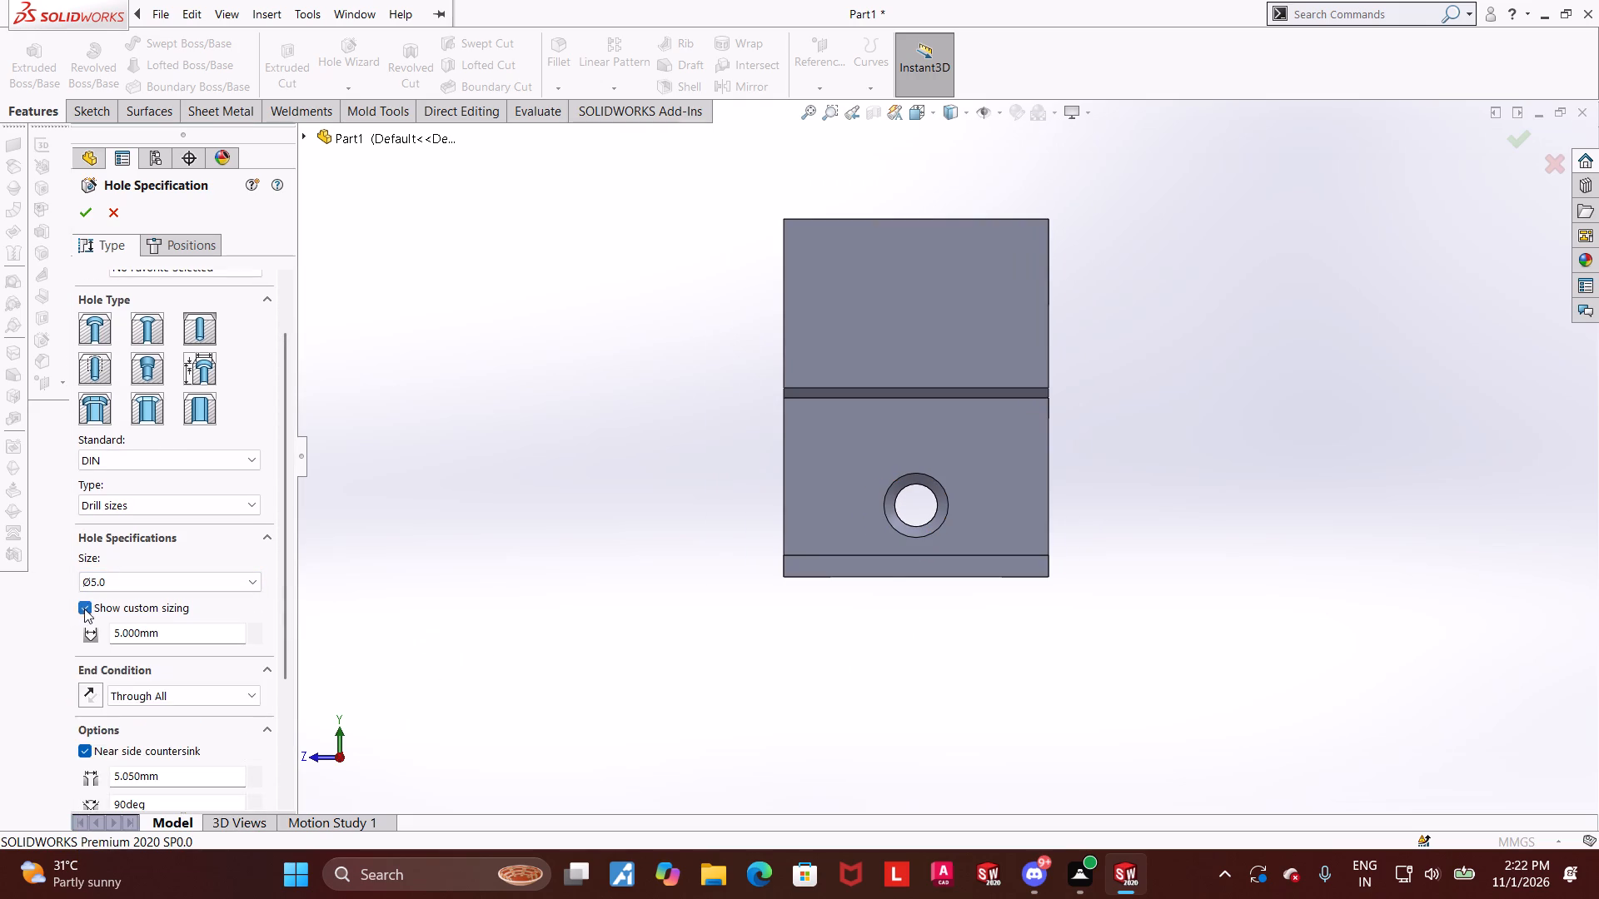
left_click_drag(283, 606, 285, 670)
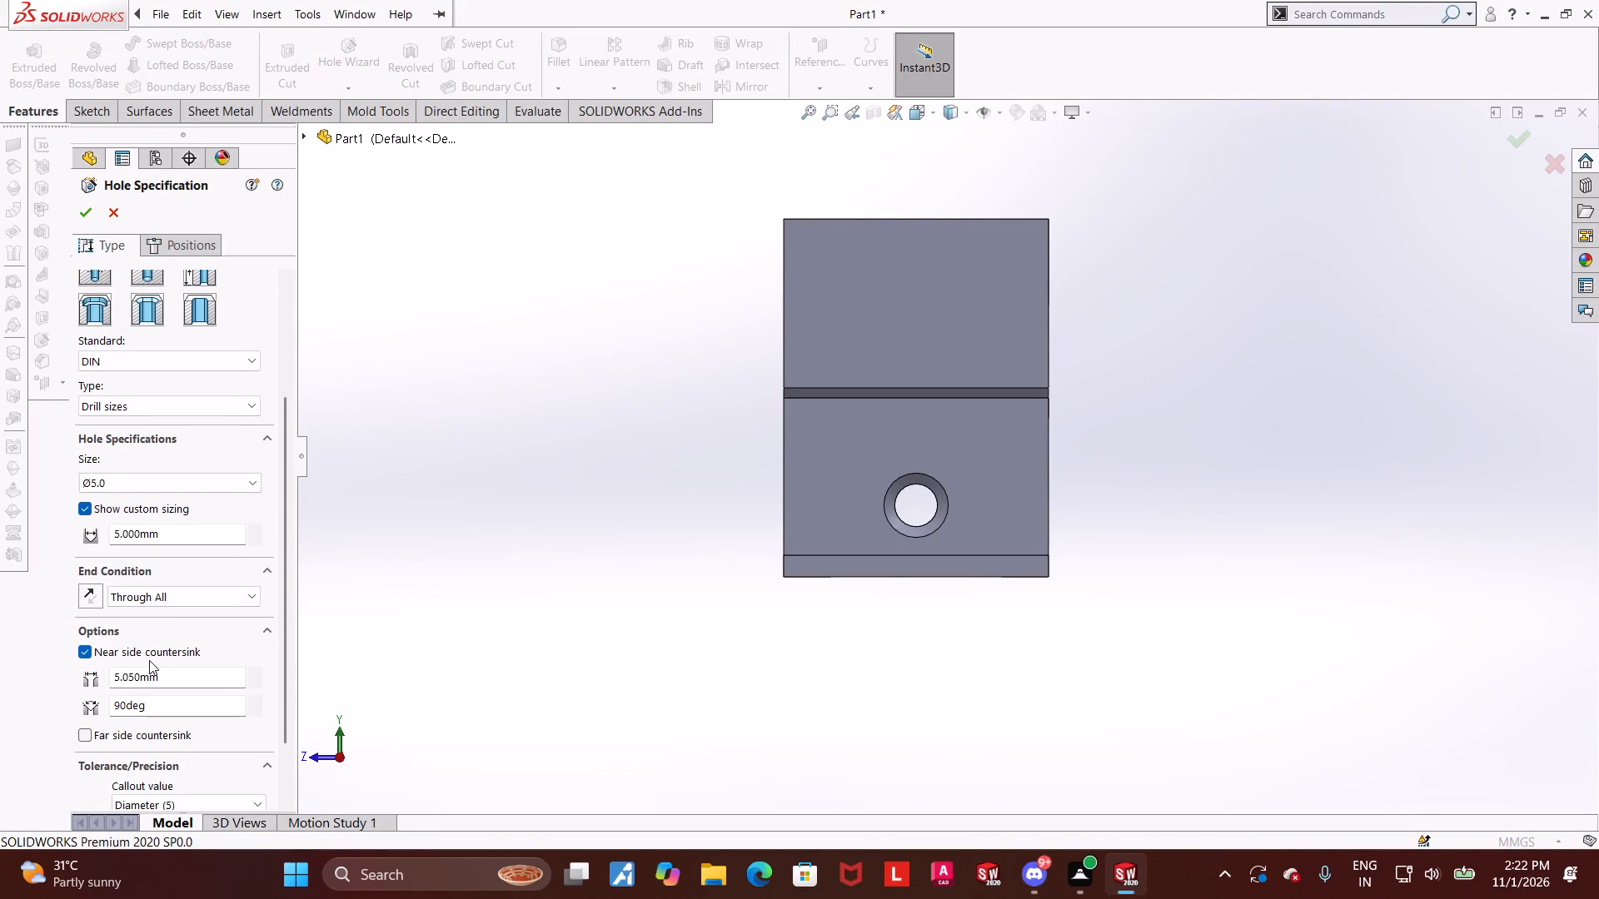
left_click(81, 648)
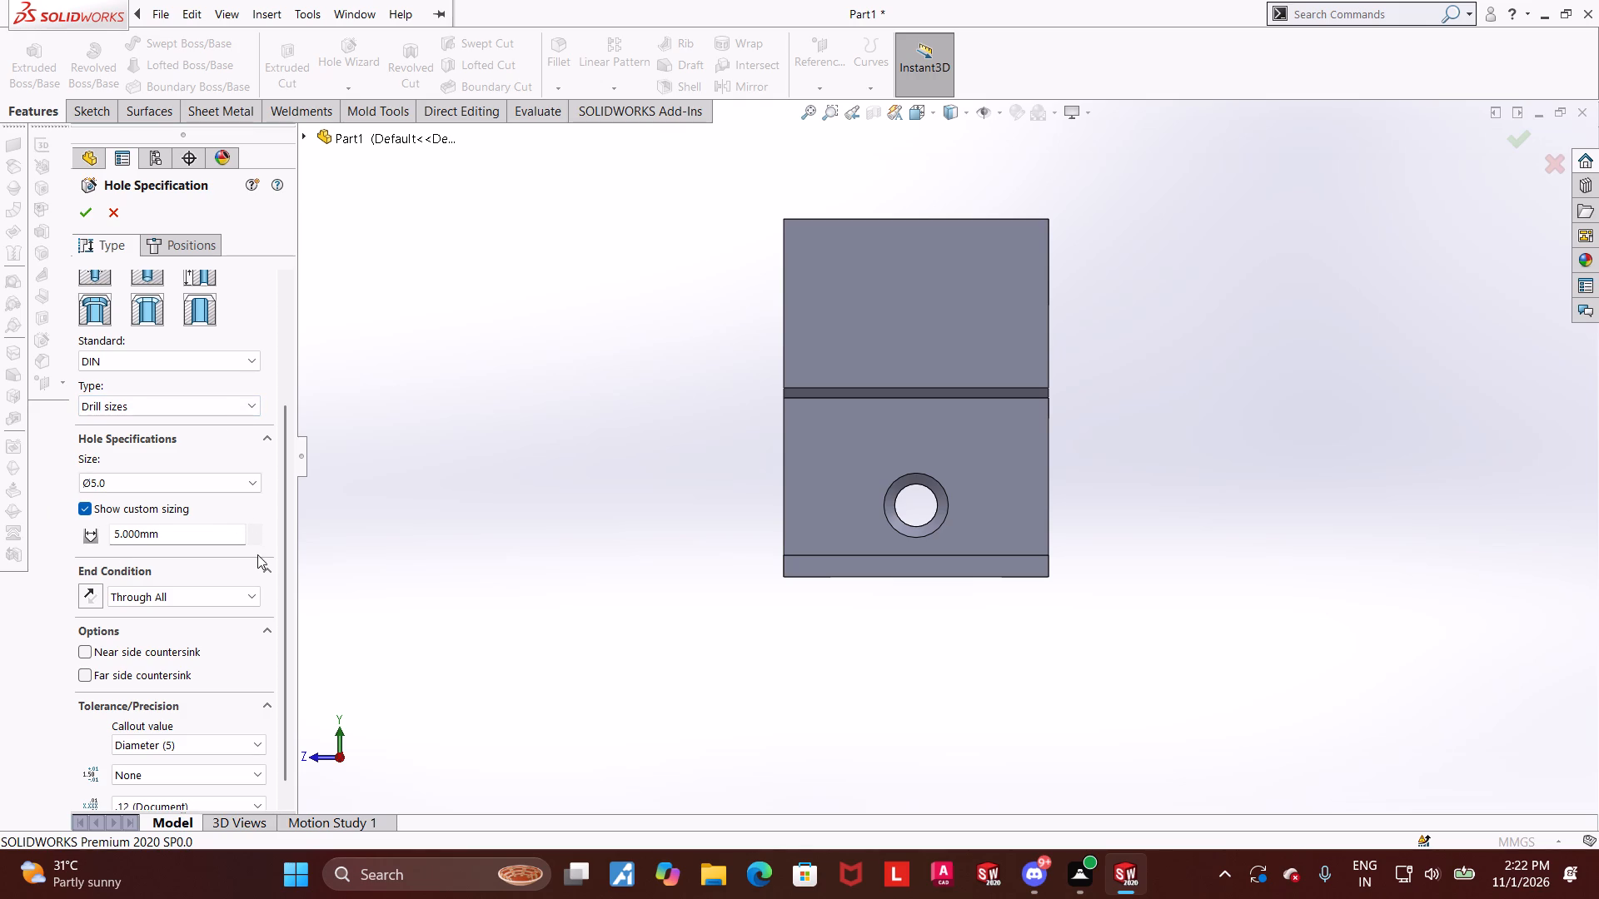
left_click_drag(293, 556, 309, 534)
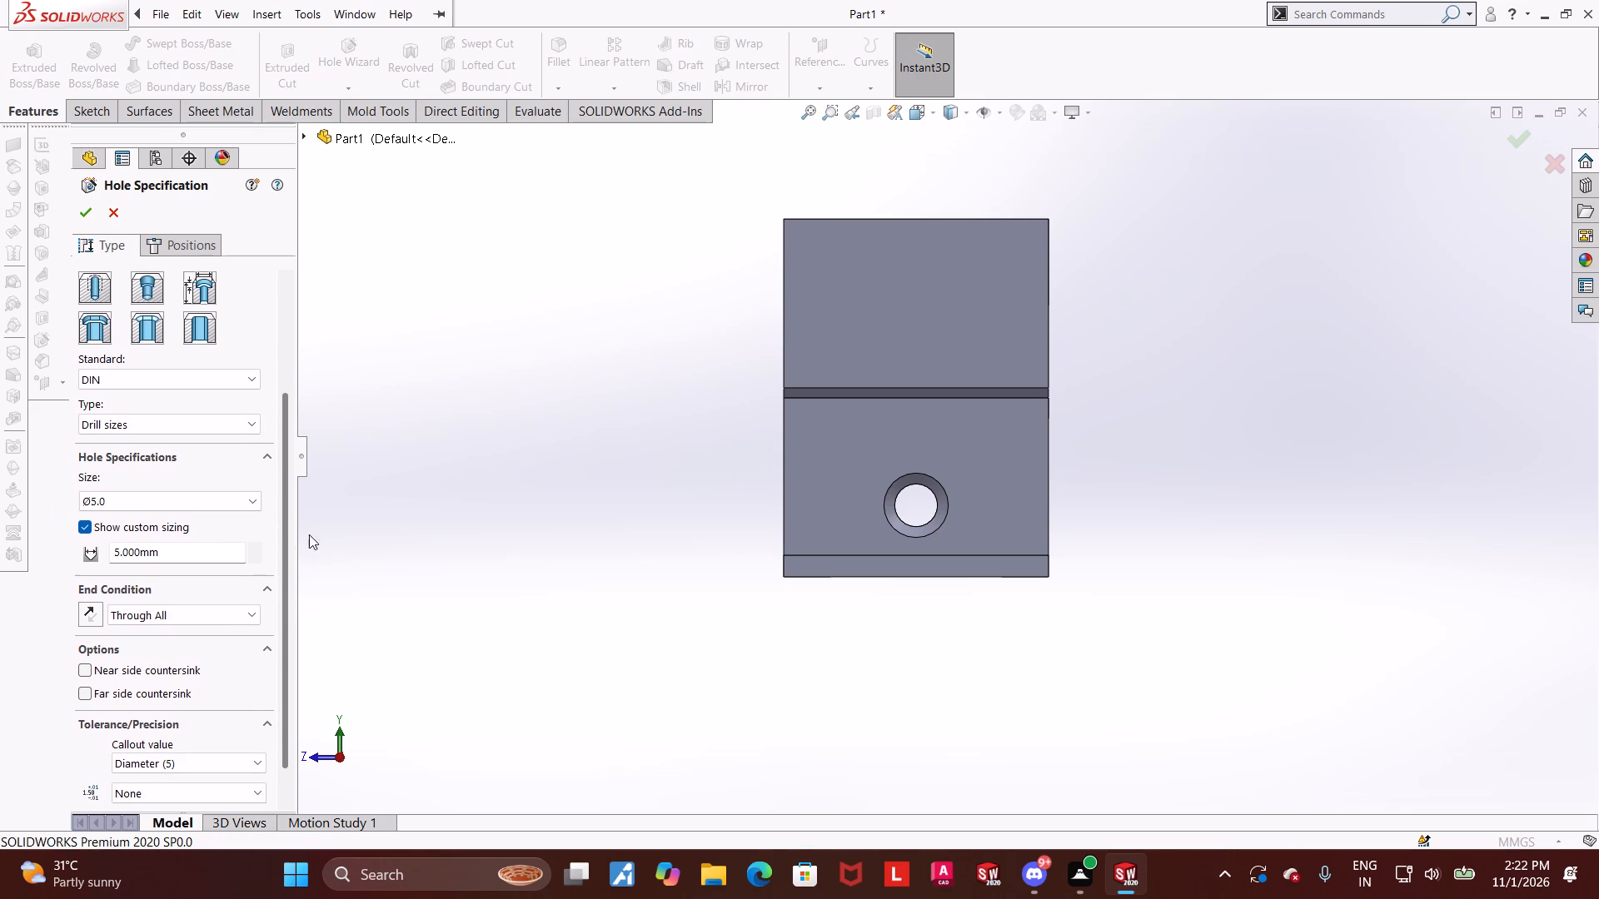
left_click_drag(309, 534, 306, 541)
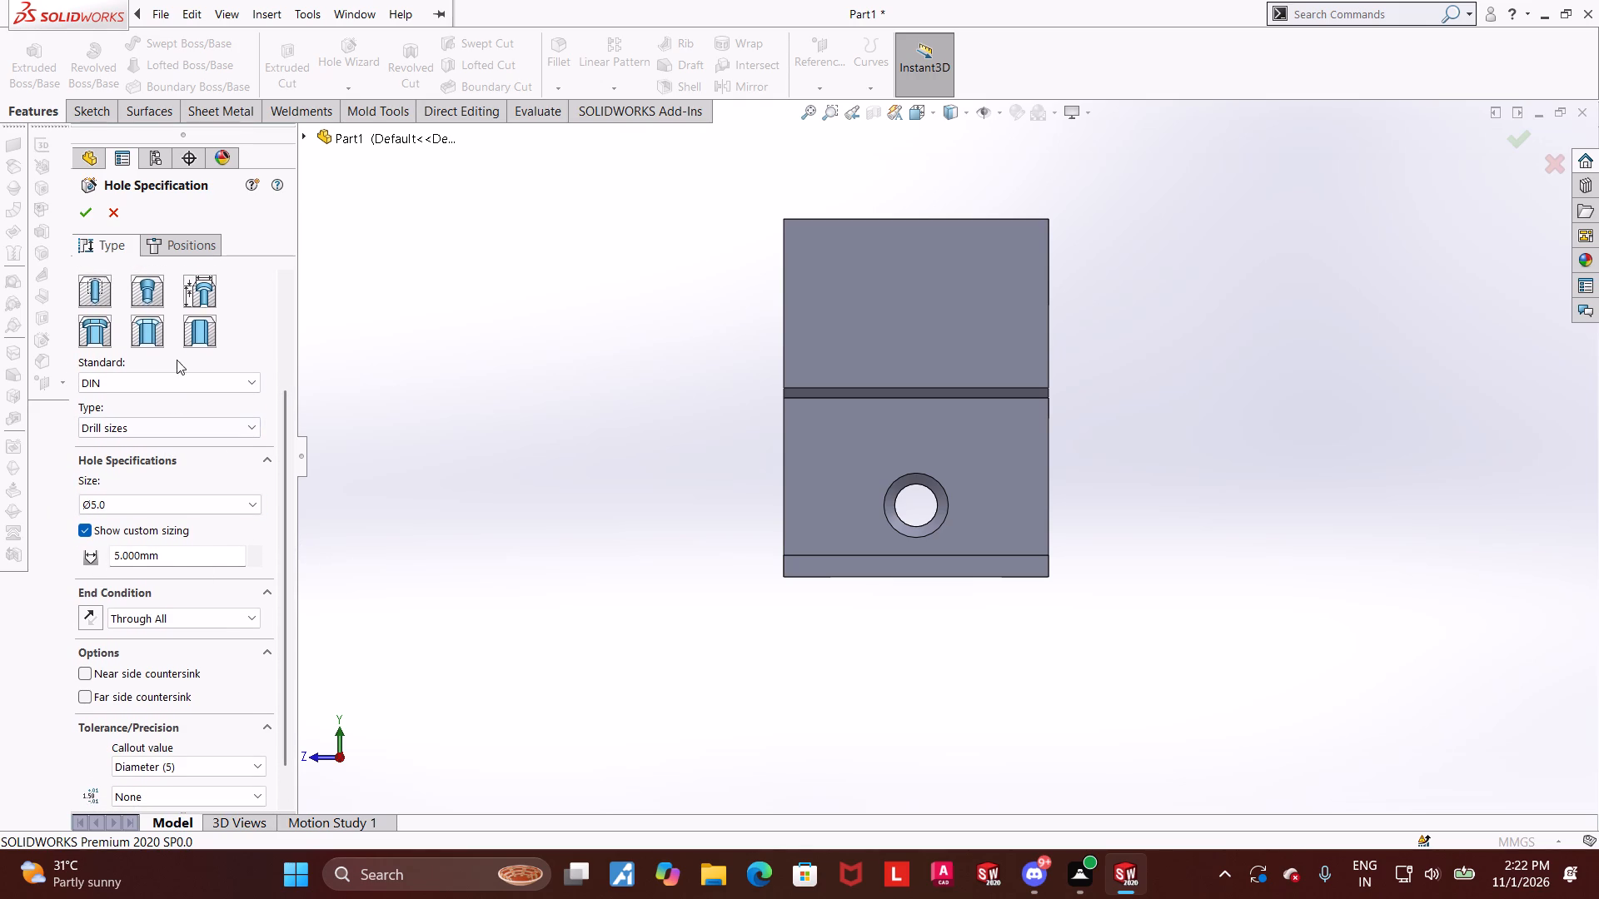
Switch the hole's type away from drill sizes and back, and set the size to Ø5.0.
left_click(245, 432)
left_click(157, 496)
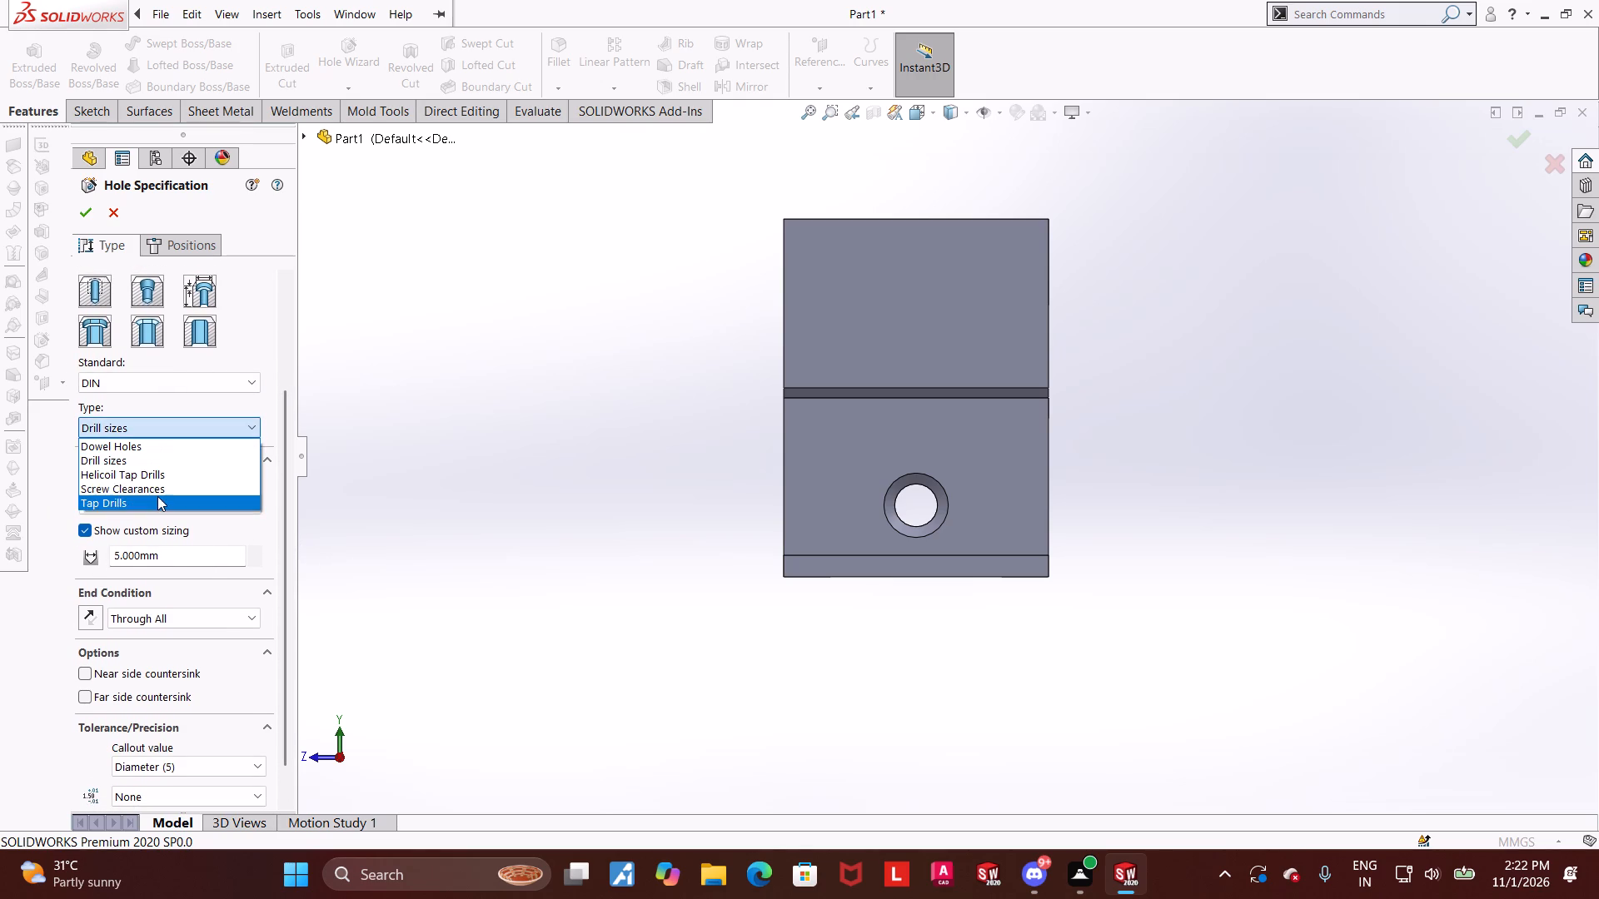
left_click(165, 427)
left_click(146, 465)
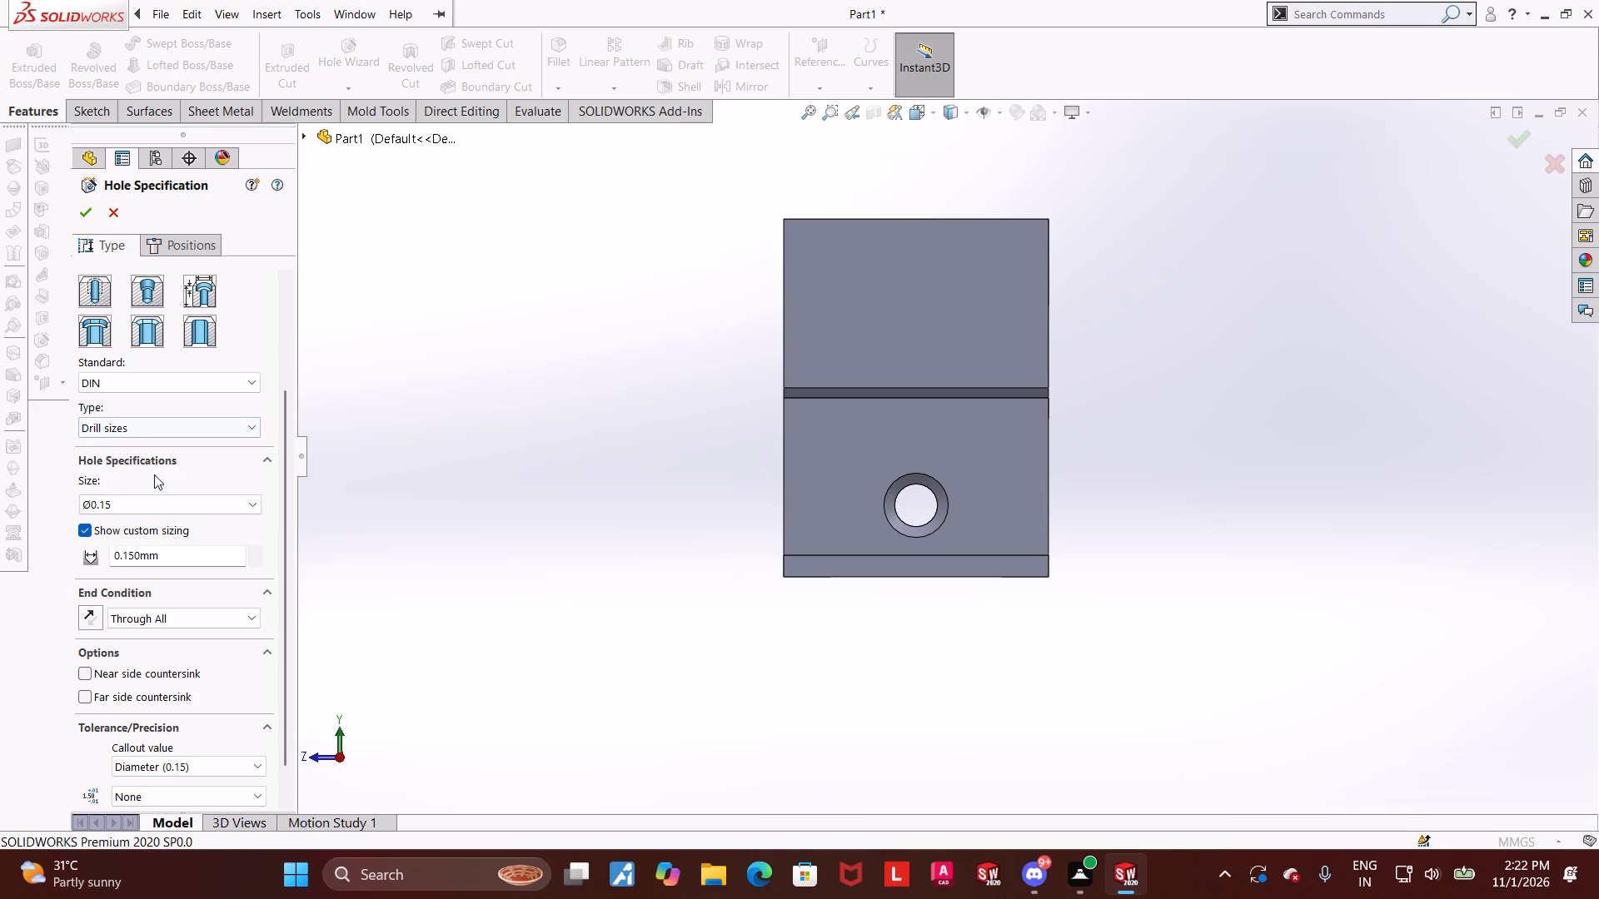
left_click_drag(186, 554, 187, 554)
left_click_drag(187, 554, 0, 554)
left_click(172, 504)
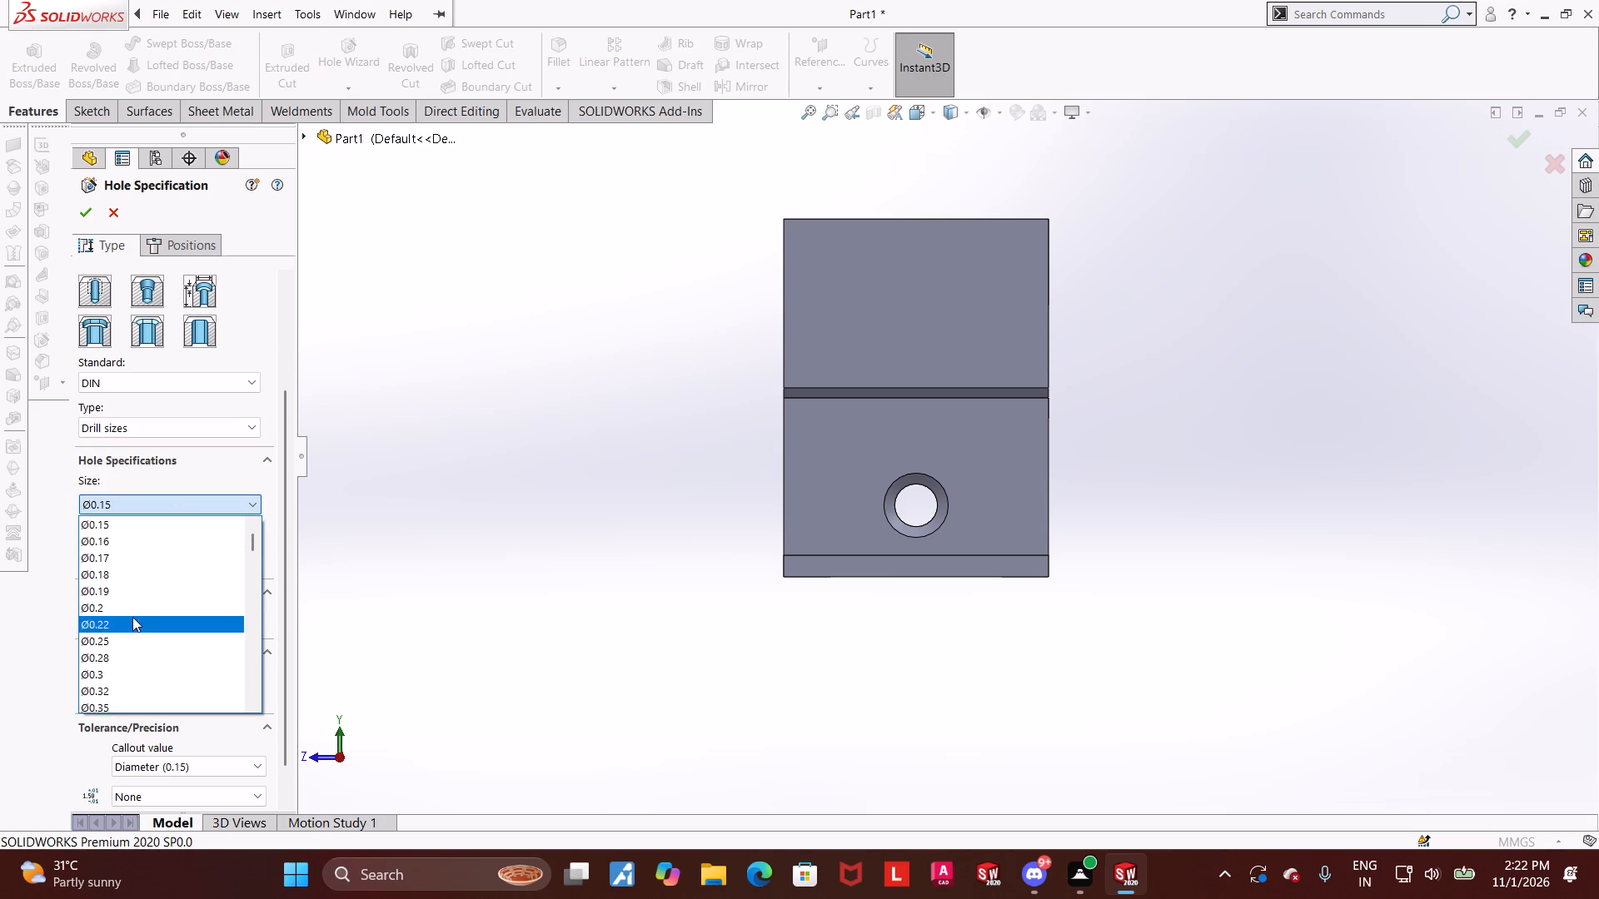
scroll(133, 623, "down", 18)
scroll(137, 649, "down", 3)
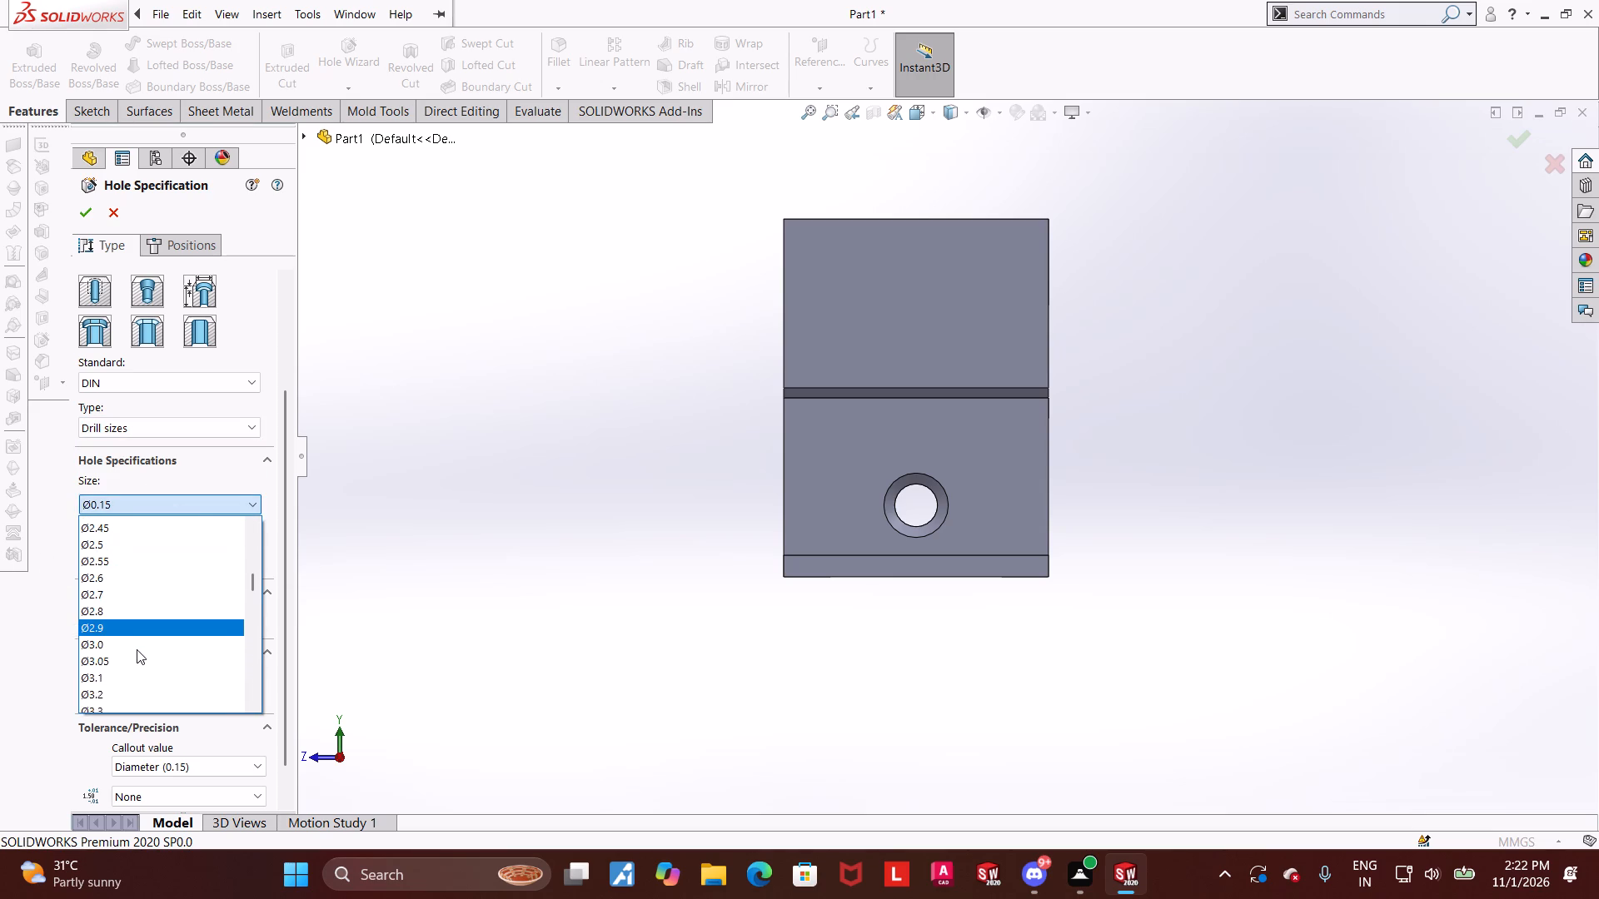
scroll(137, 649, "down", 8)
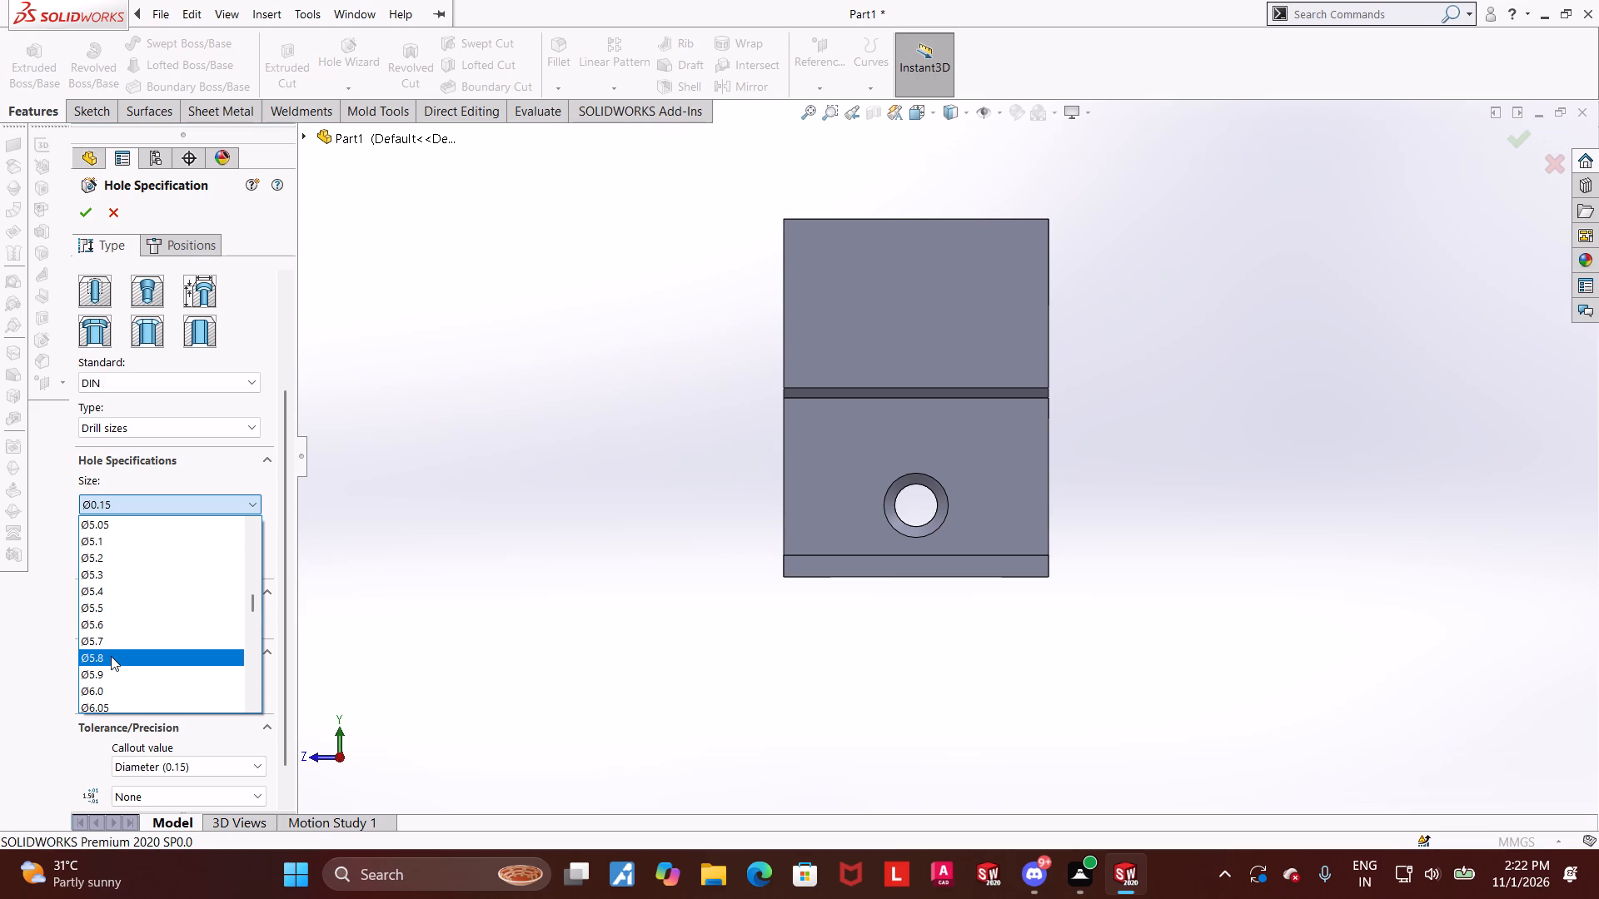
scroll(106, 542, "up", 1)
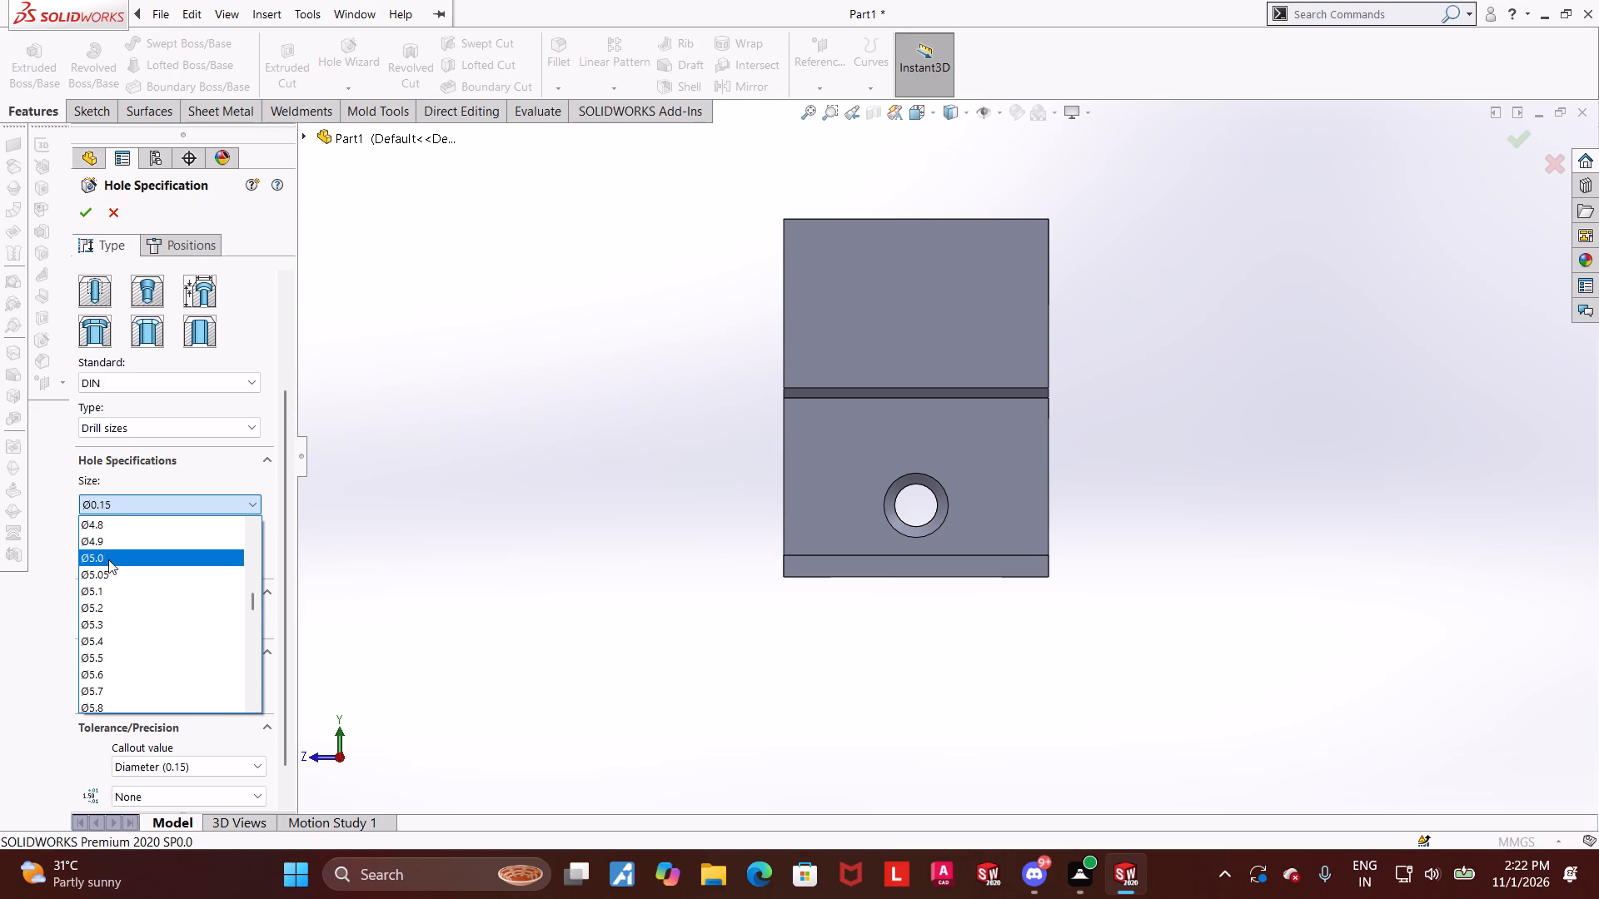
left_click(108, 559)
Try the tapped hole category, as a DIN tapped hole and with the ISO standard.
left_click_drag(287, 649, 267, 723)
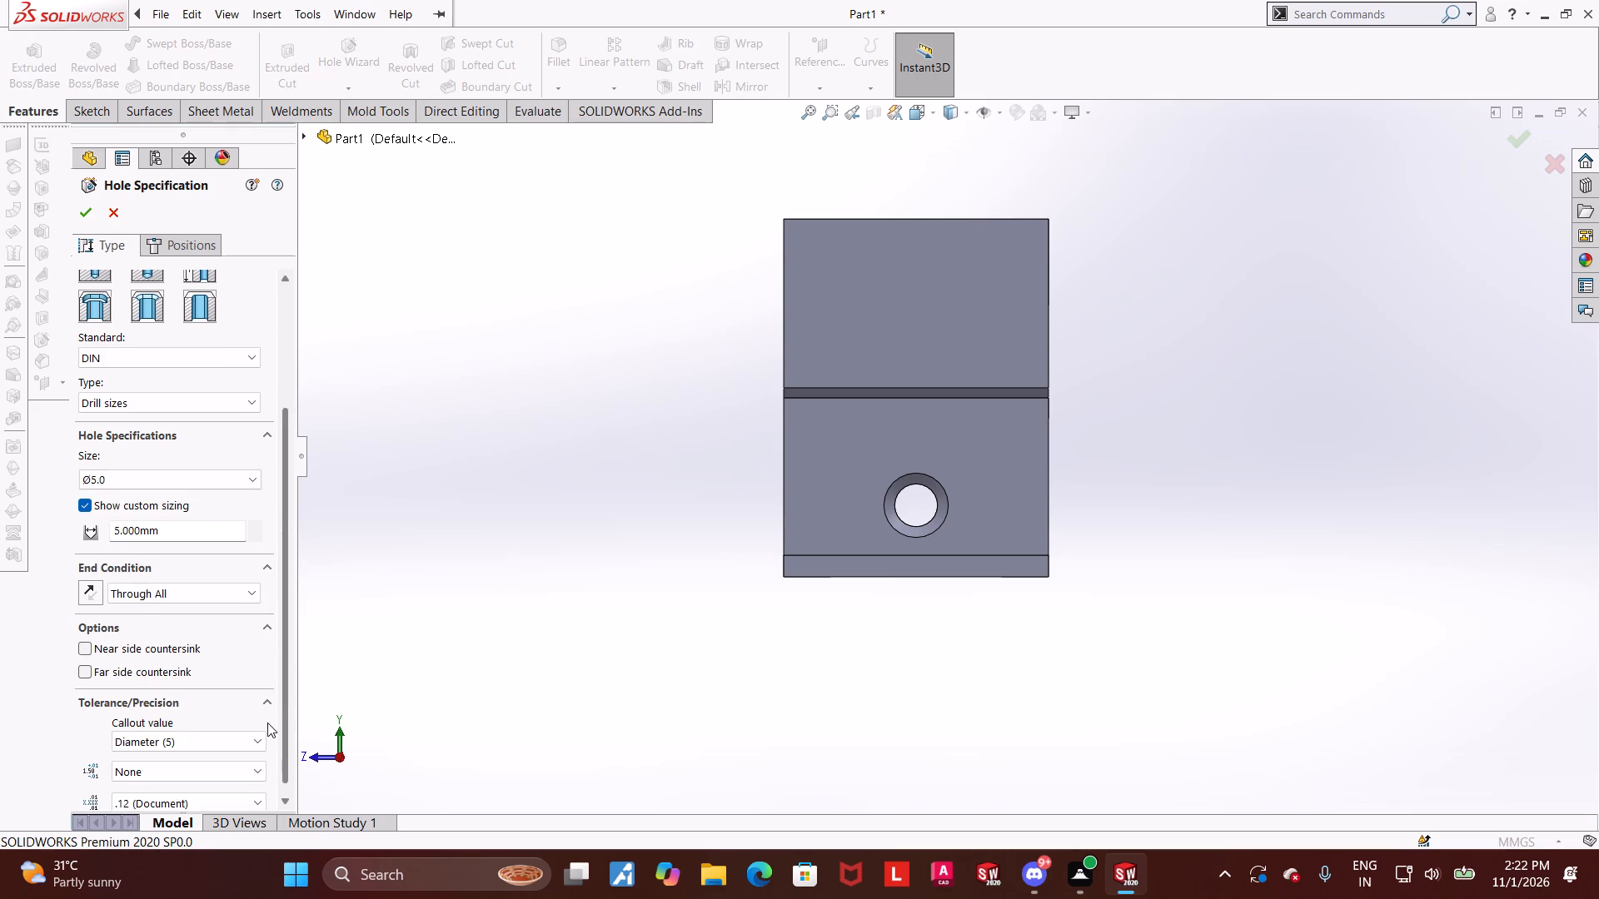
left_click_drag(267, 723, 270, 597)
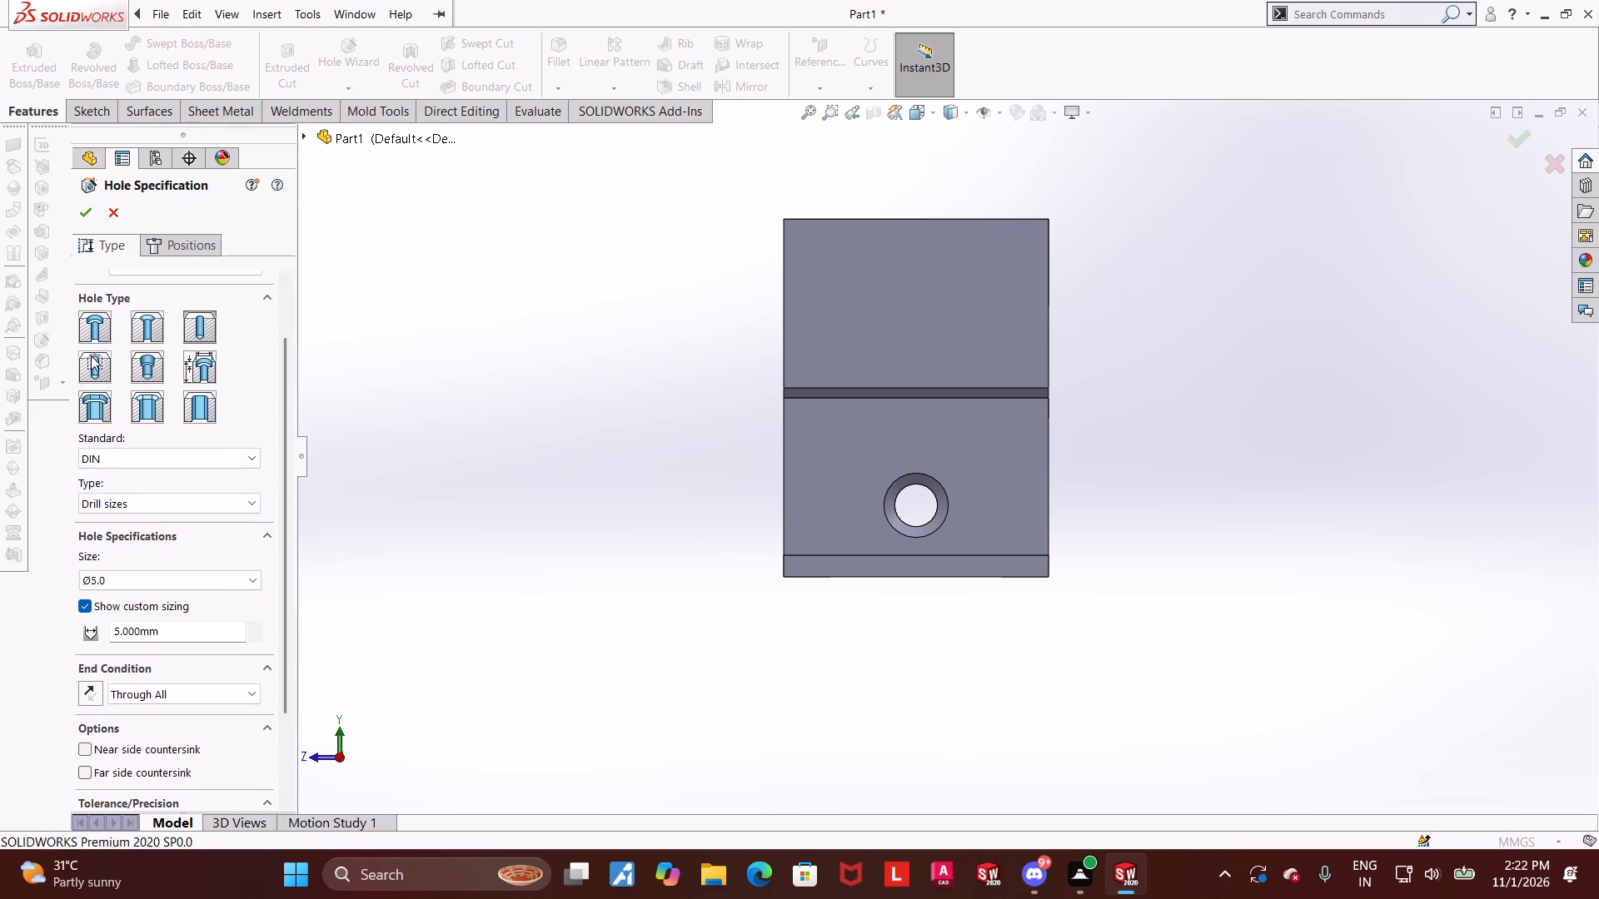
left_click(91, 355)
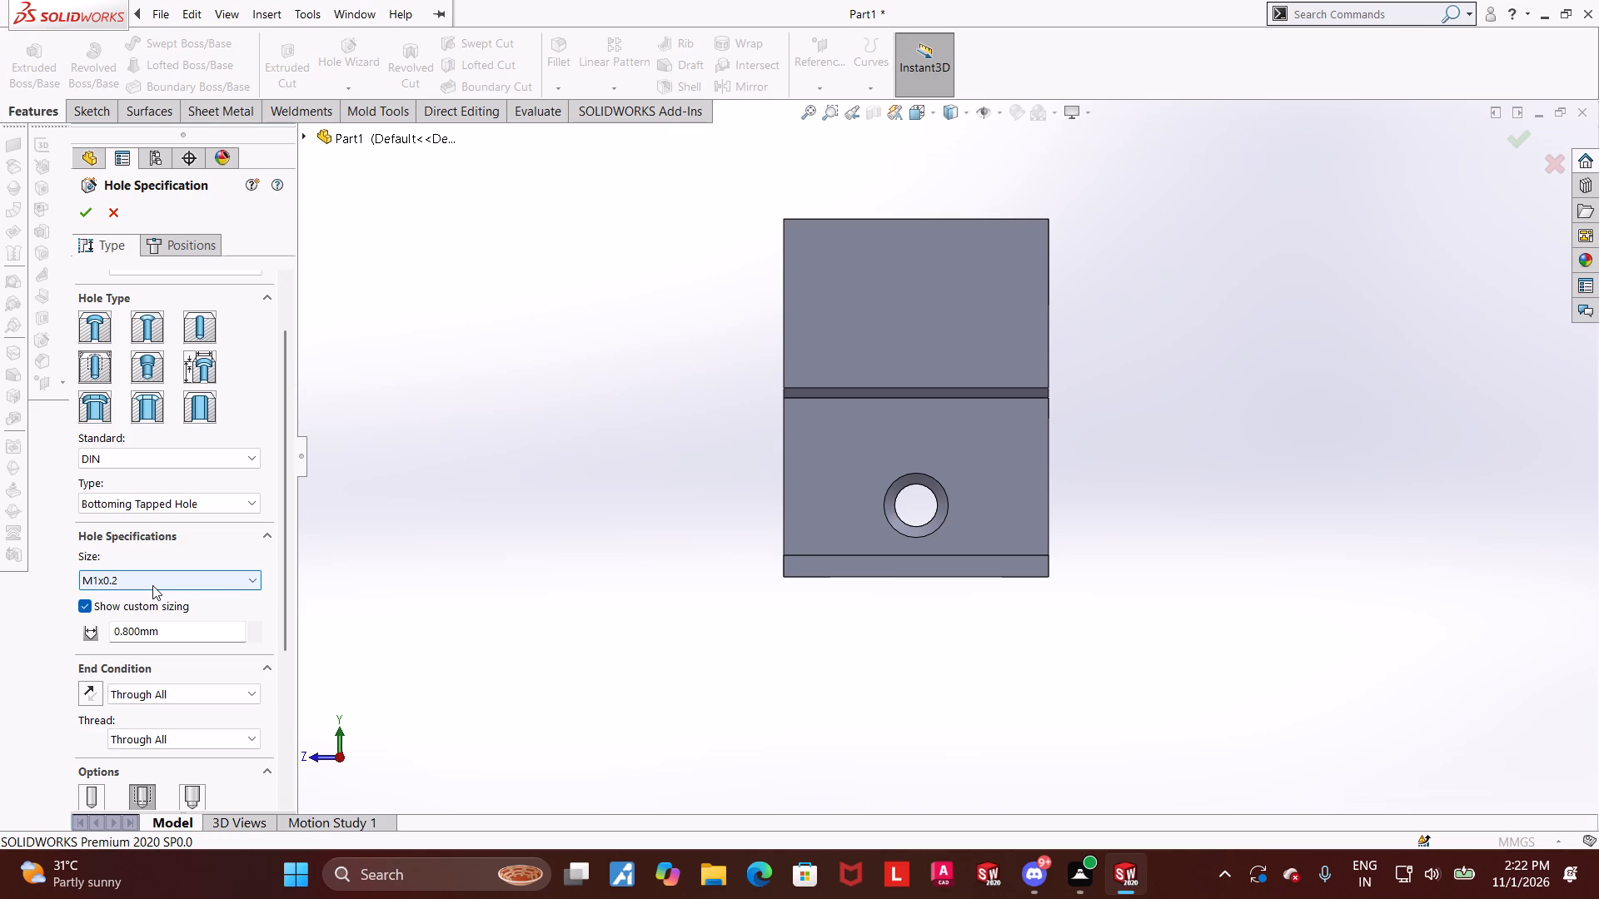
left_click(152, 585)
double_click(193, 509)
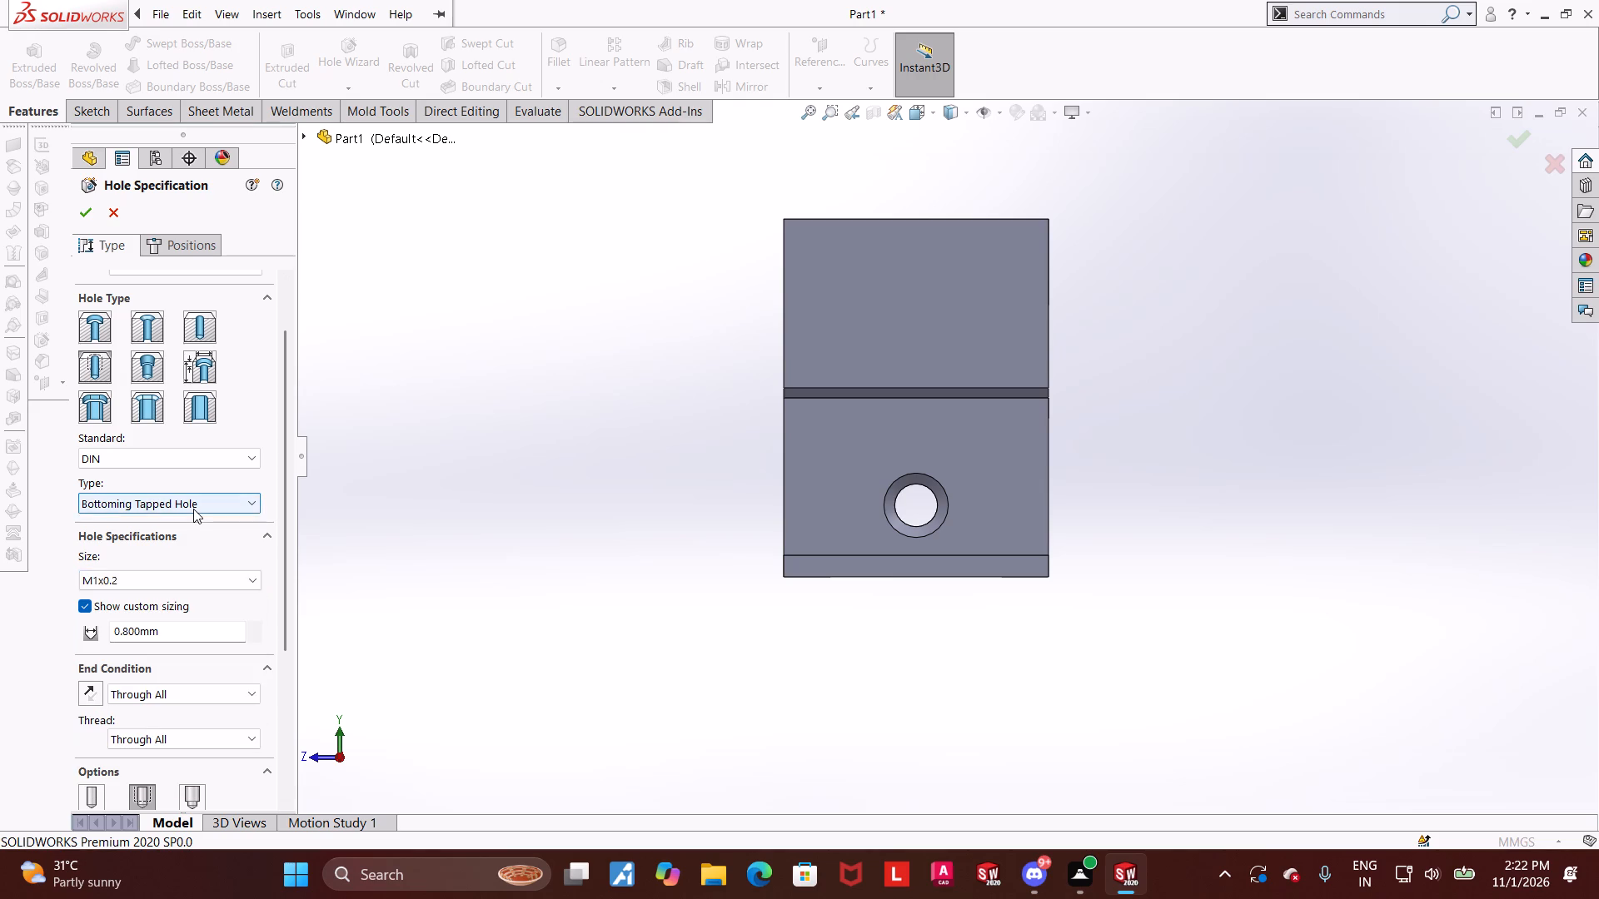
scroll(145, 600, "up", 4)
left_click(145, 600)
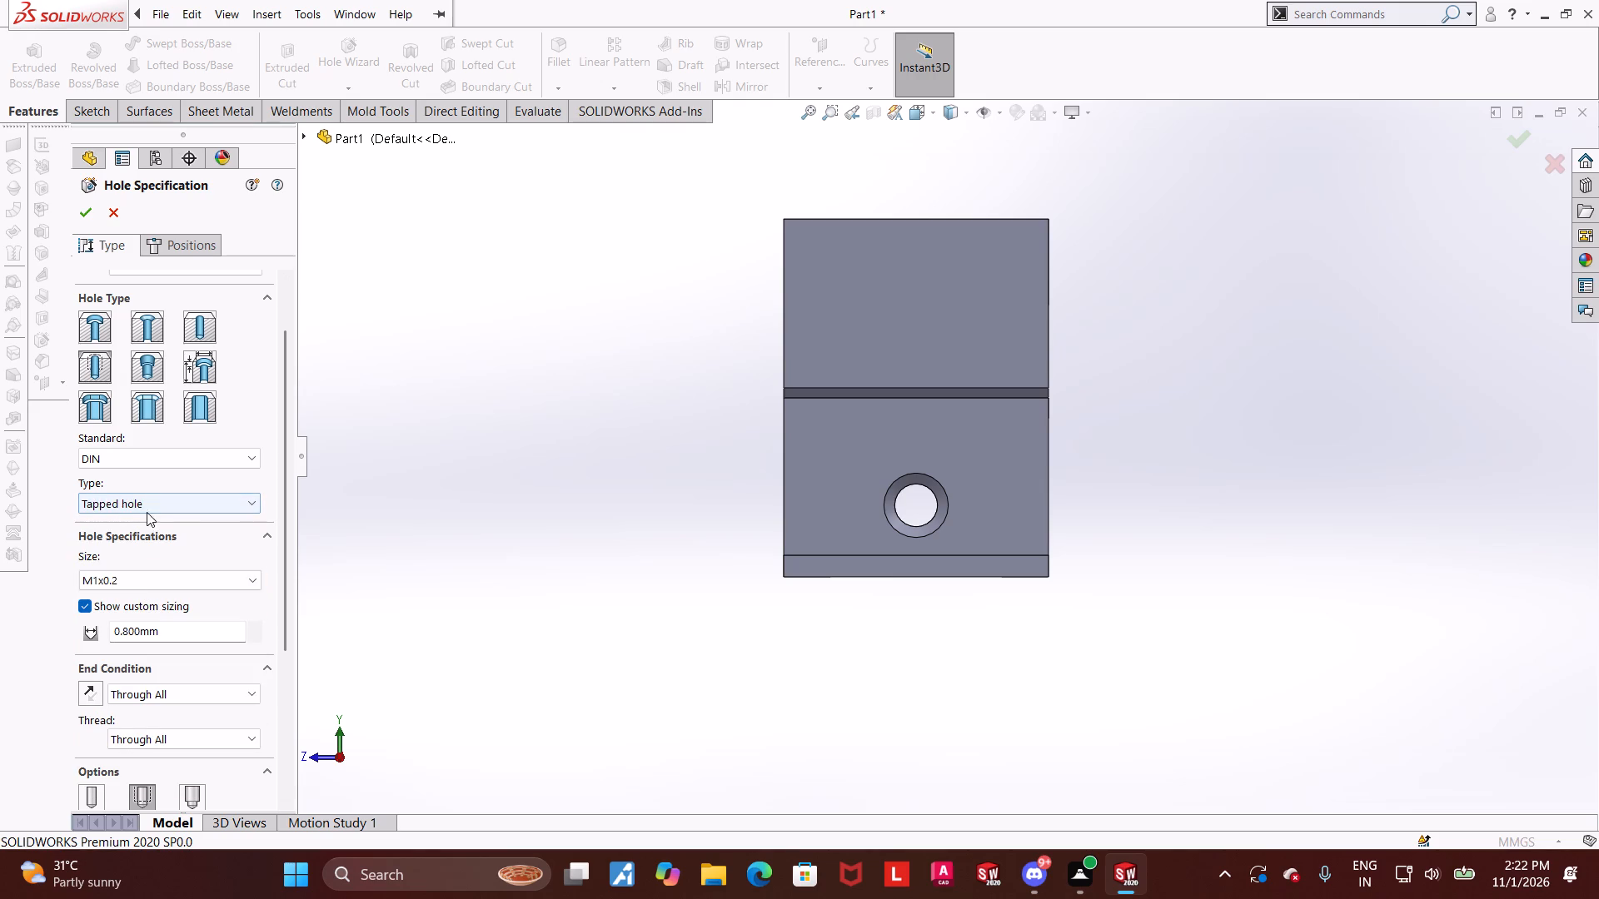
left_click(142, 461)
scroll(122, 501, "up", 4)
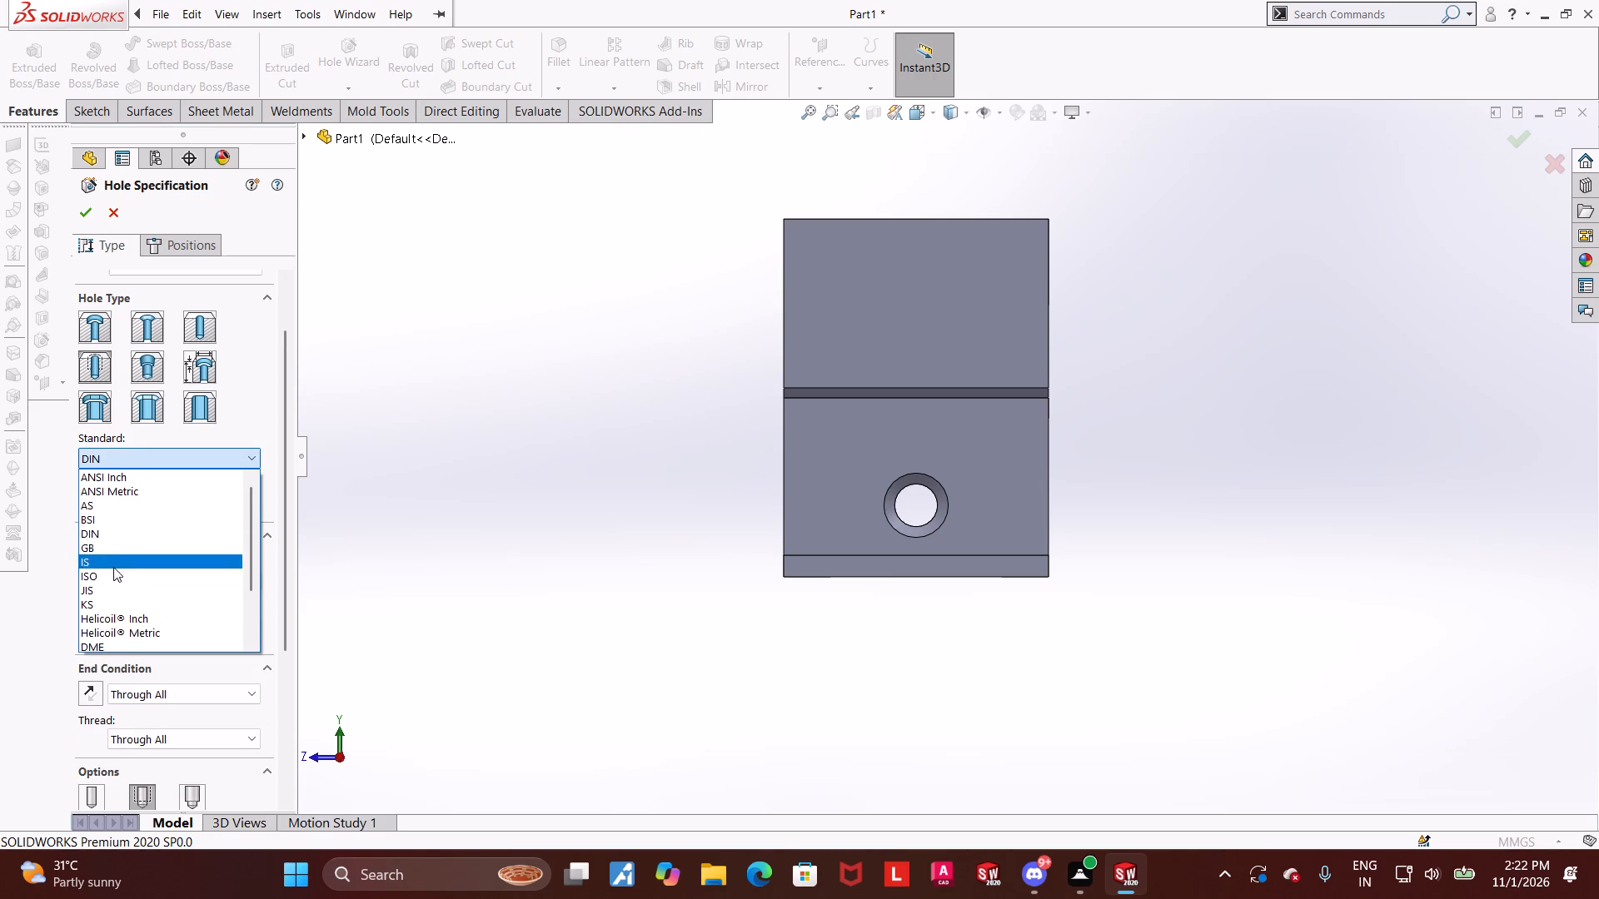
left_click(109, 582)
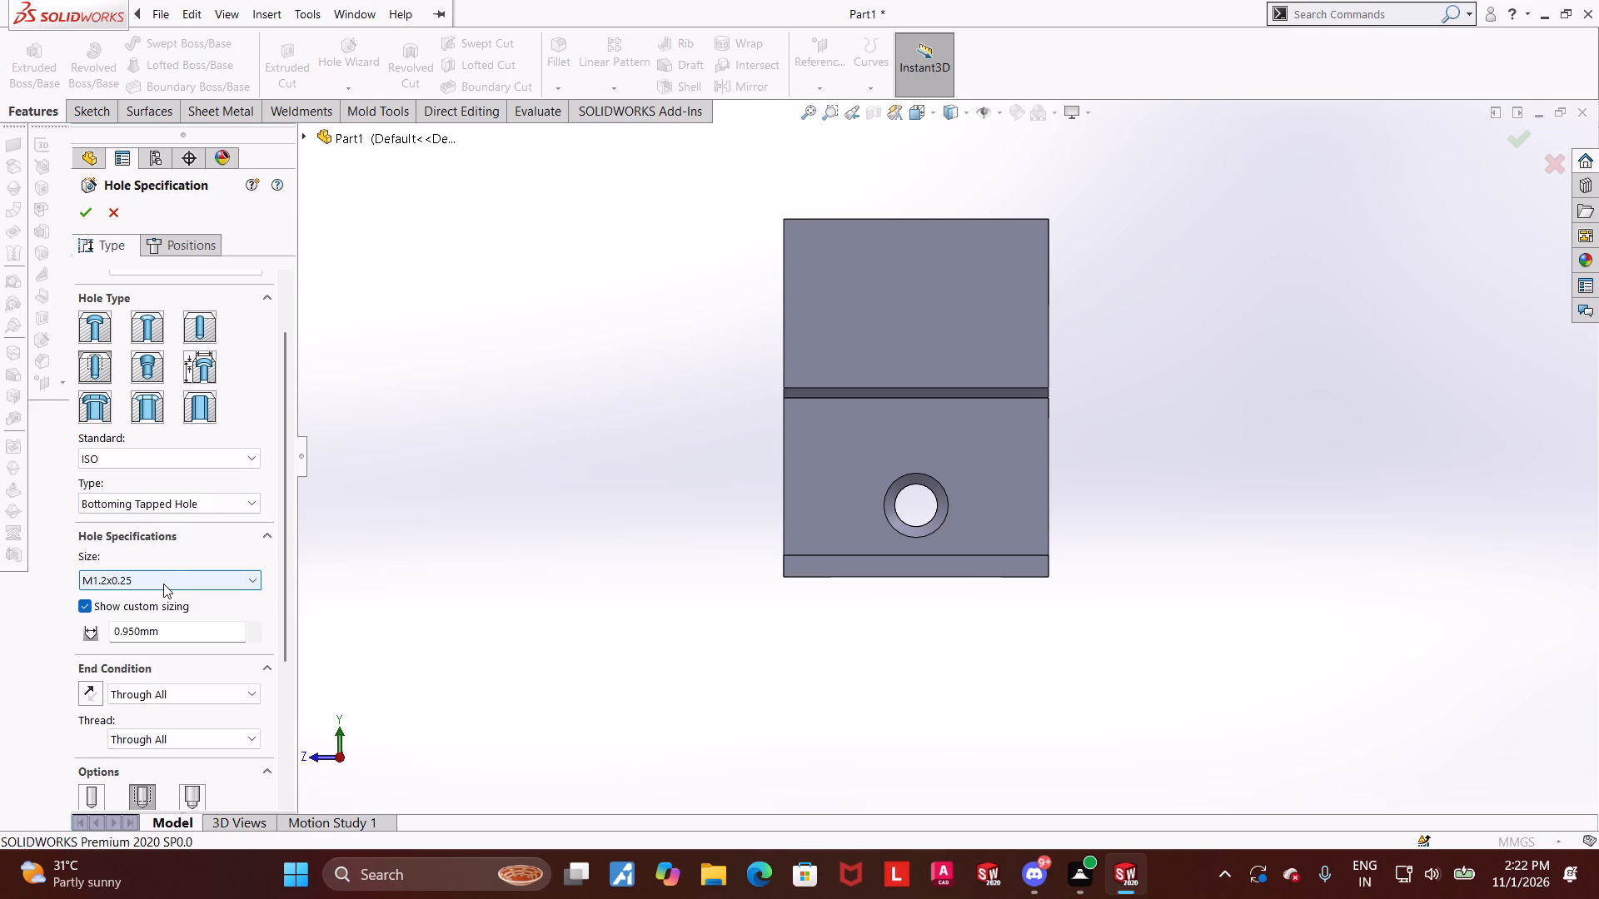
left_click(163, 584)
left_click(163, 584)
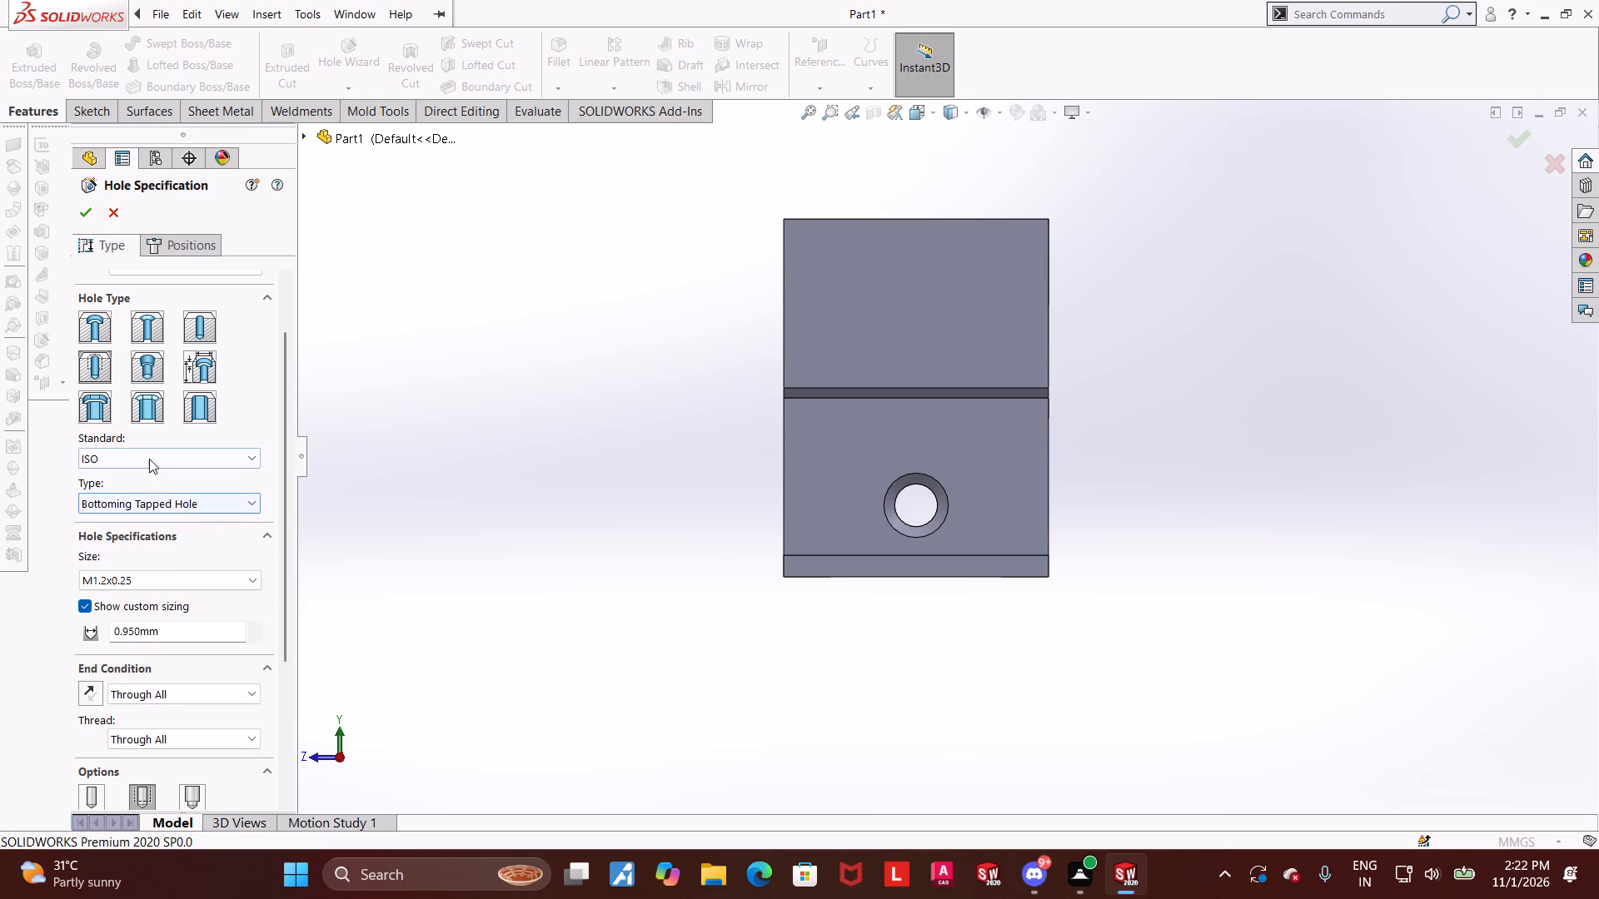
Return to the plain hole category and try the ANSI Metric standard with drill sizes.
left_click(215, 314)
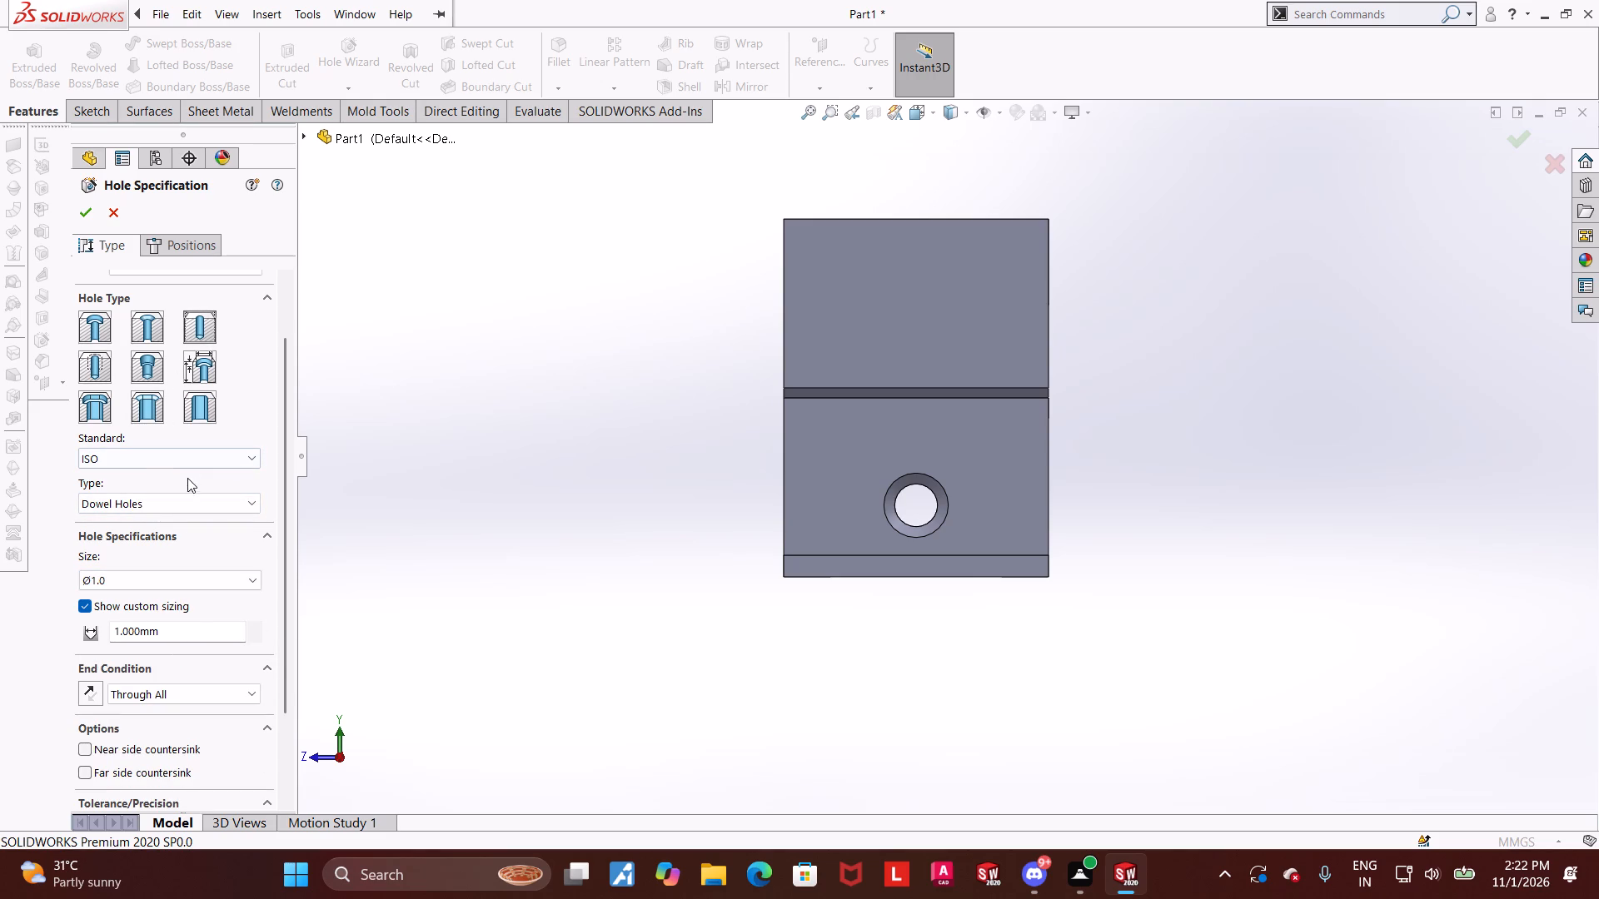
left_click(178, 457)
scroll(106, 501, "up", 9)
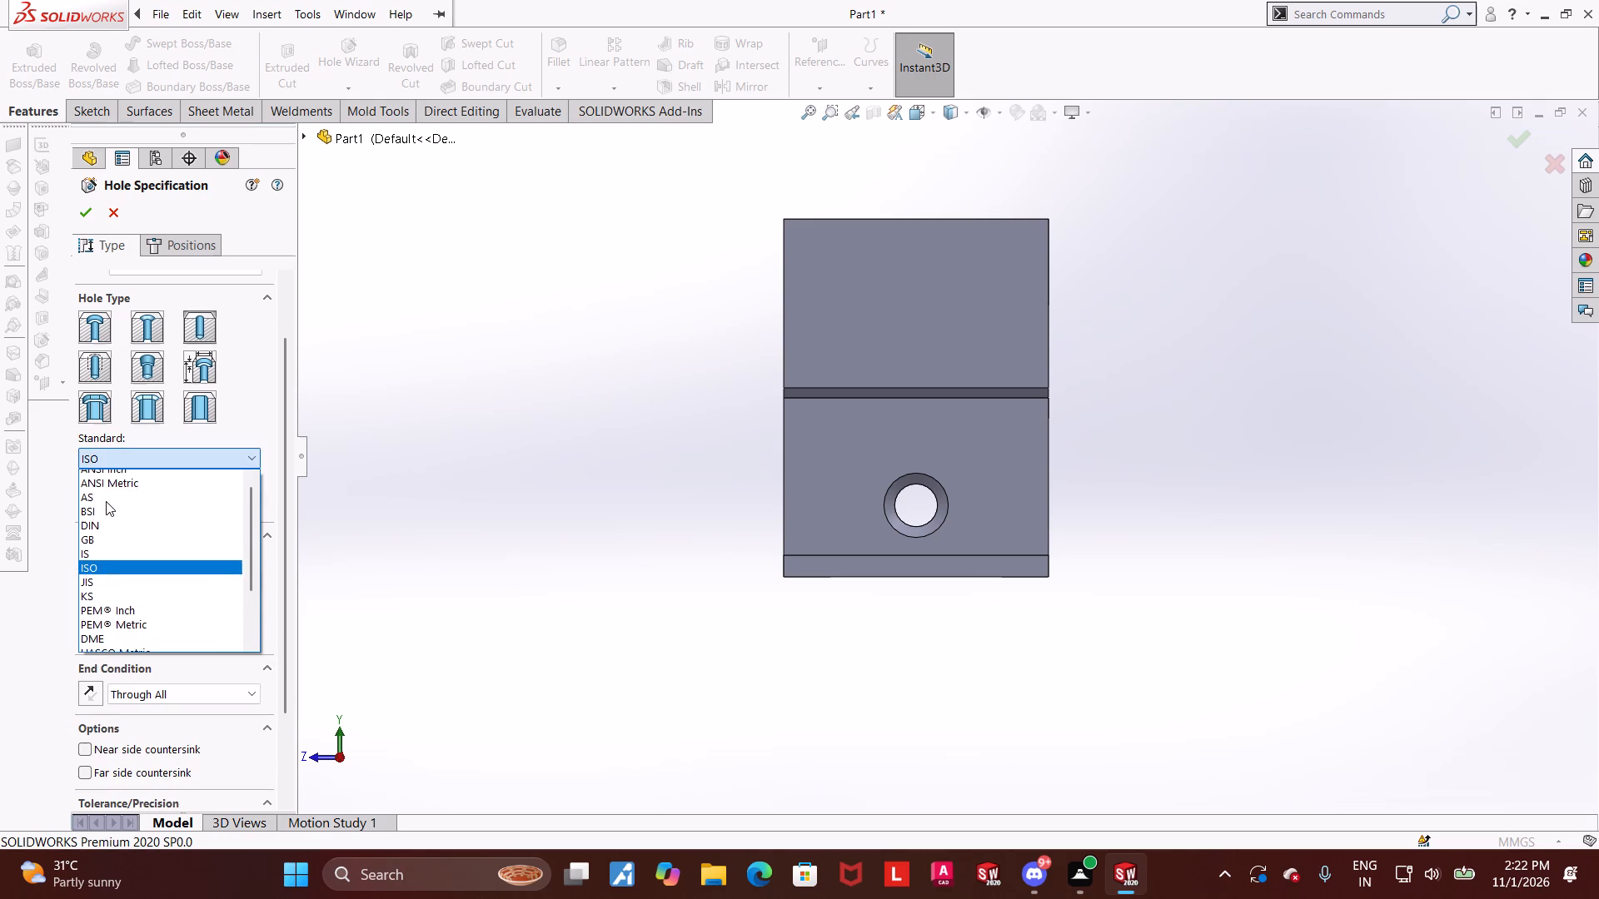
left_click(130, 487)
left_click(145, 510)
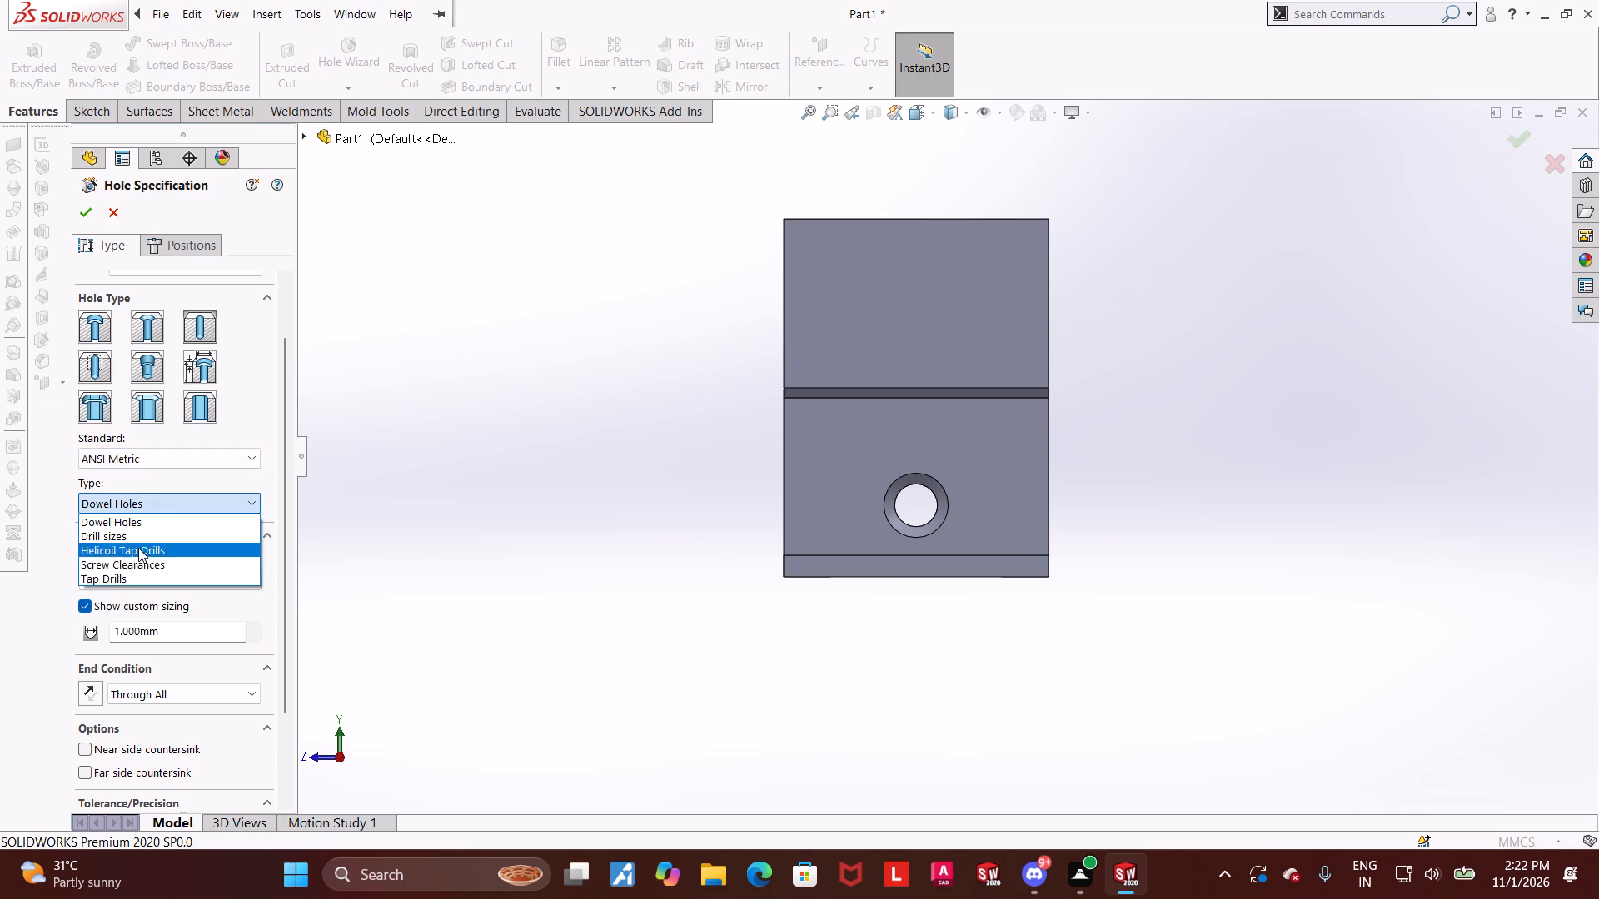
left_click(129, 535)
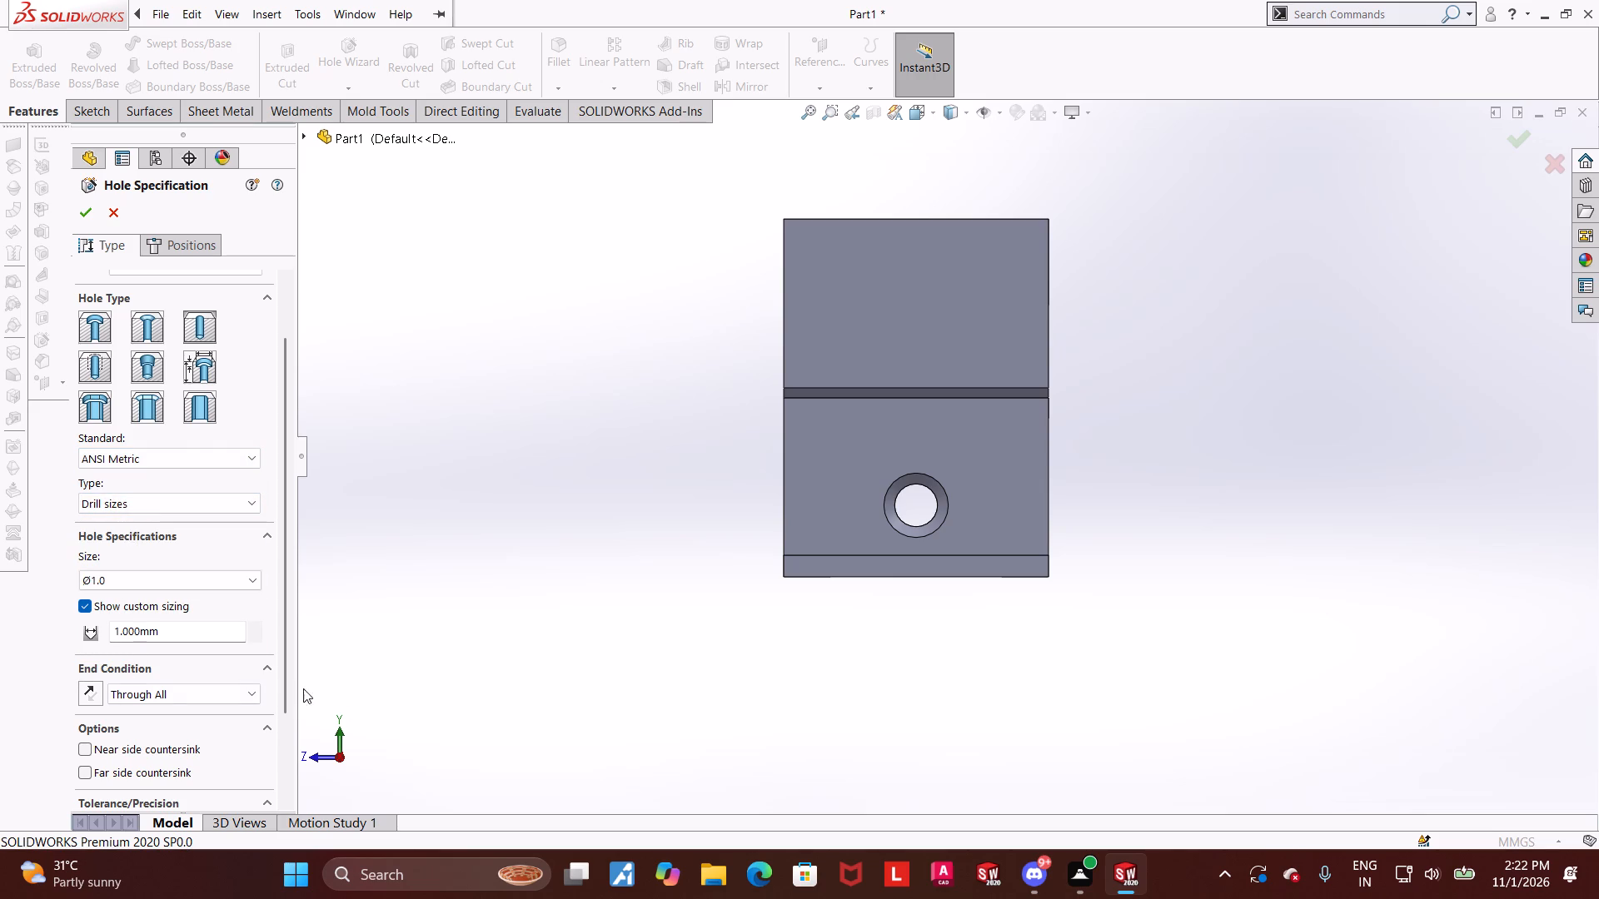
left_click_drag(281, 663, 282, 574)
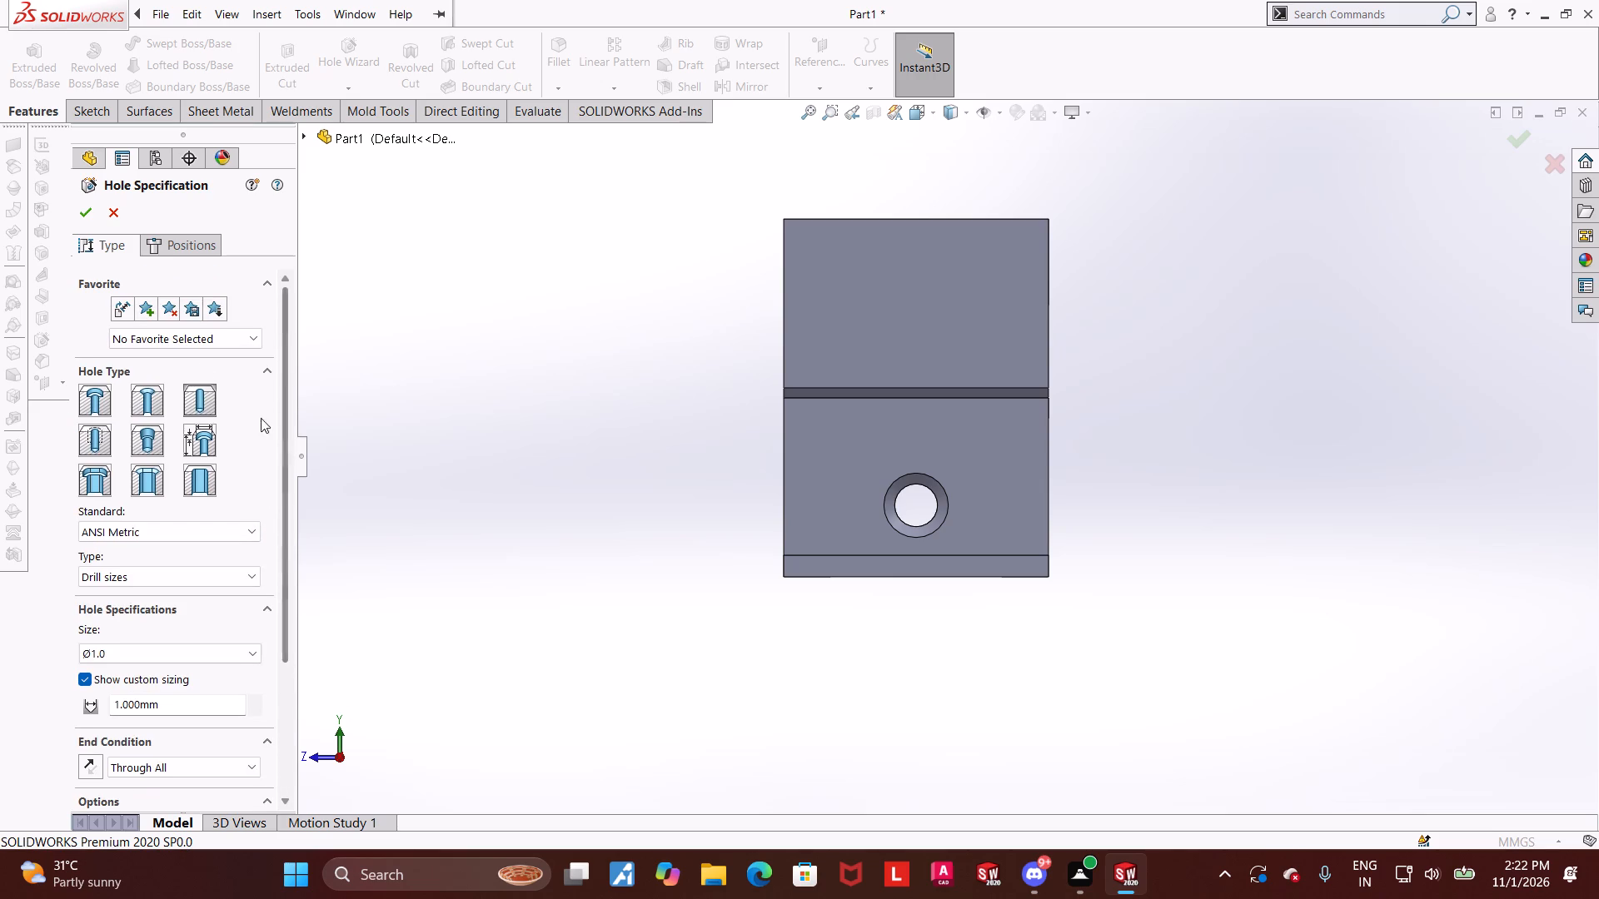
Set the plain hole to the DIN standard, drill sizes type and size Ø5.0.
left_click(198, 395)
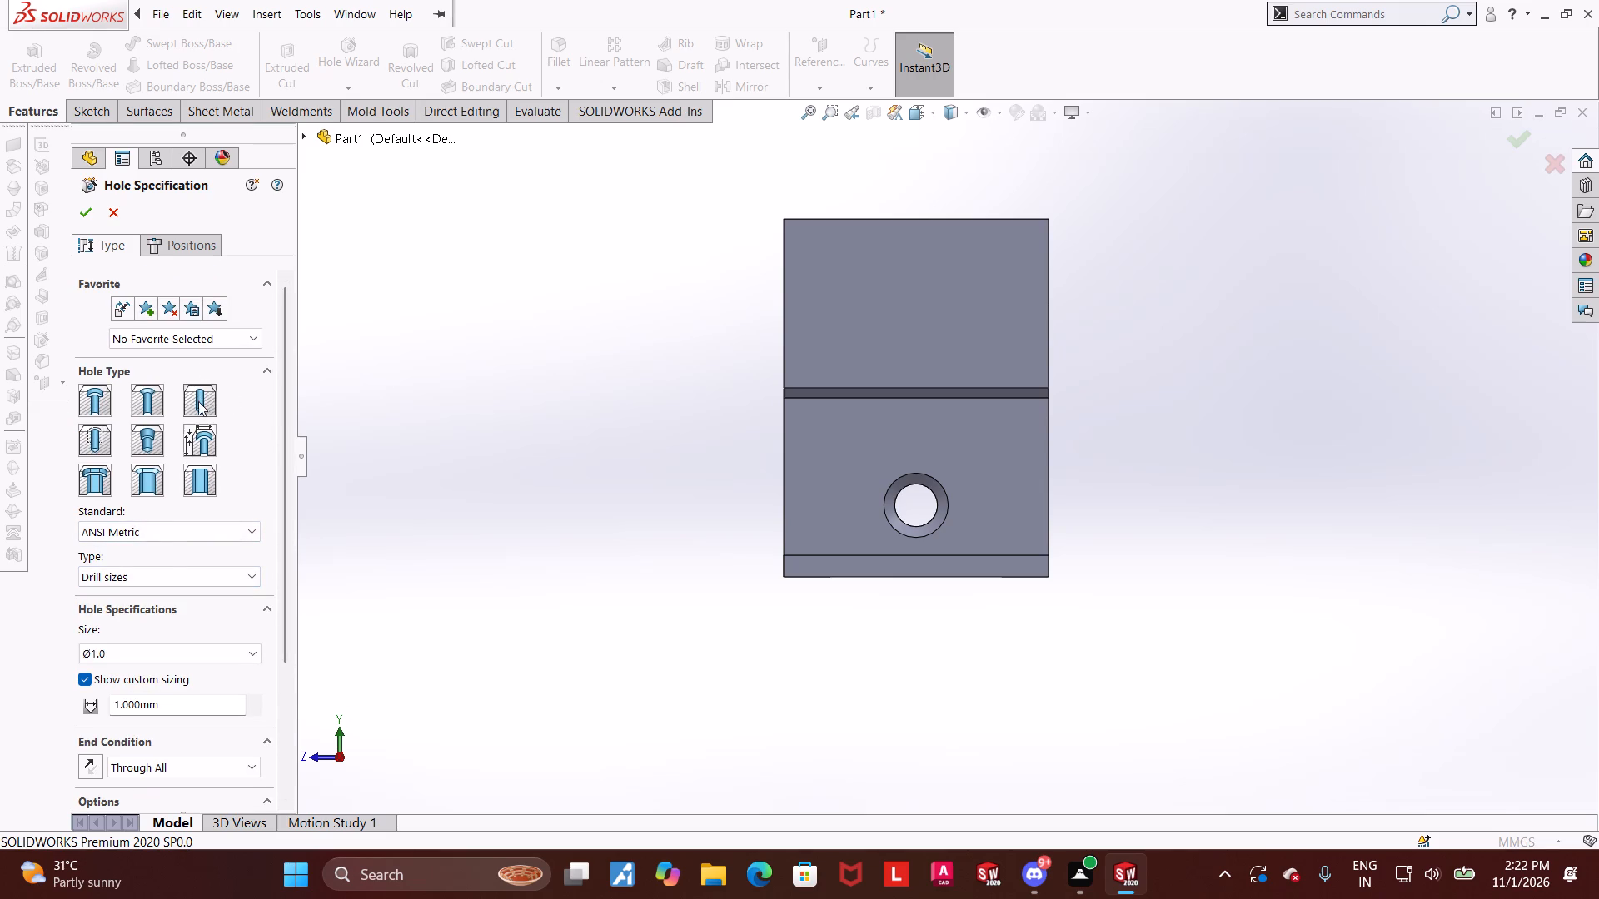
left_click(156, 539)
scroll(112, 596, "up", 1)
left_click(106, 610)
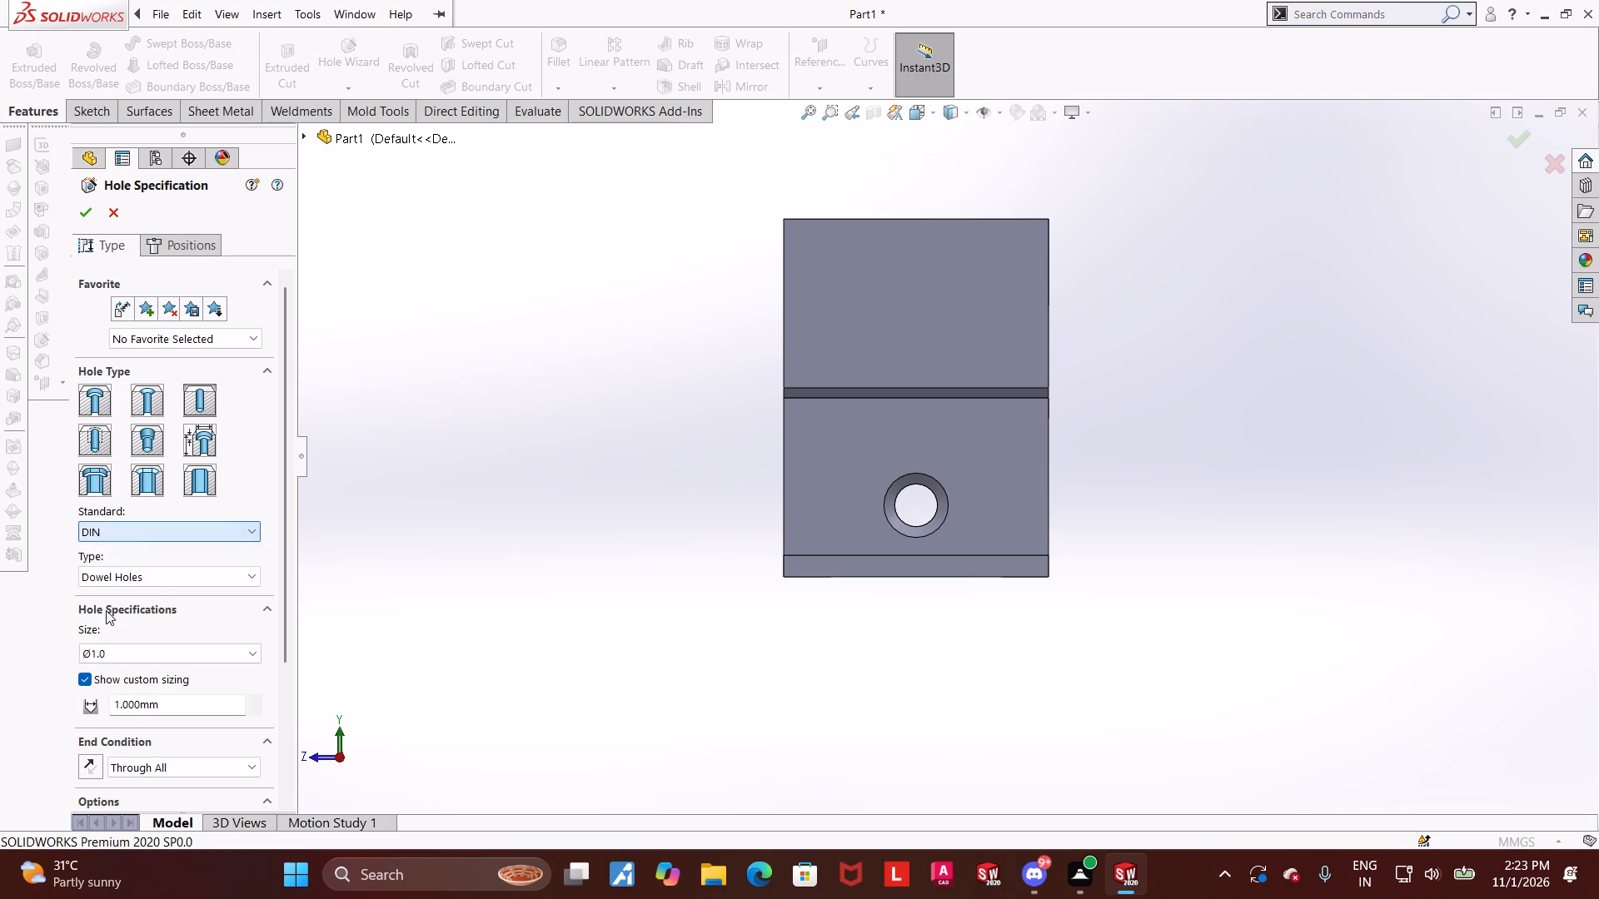
left_click(152, 576)
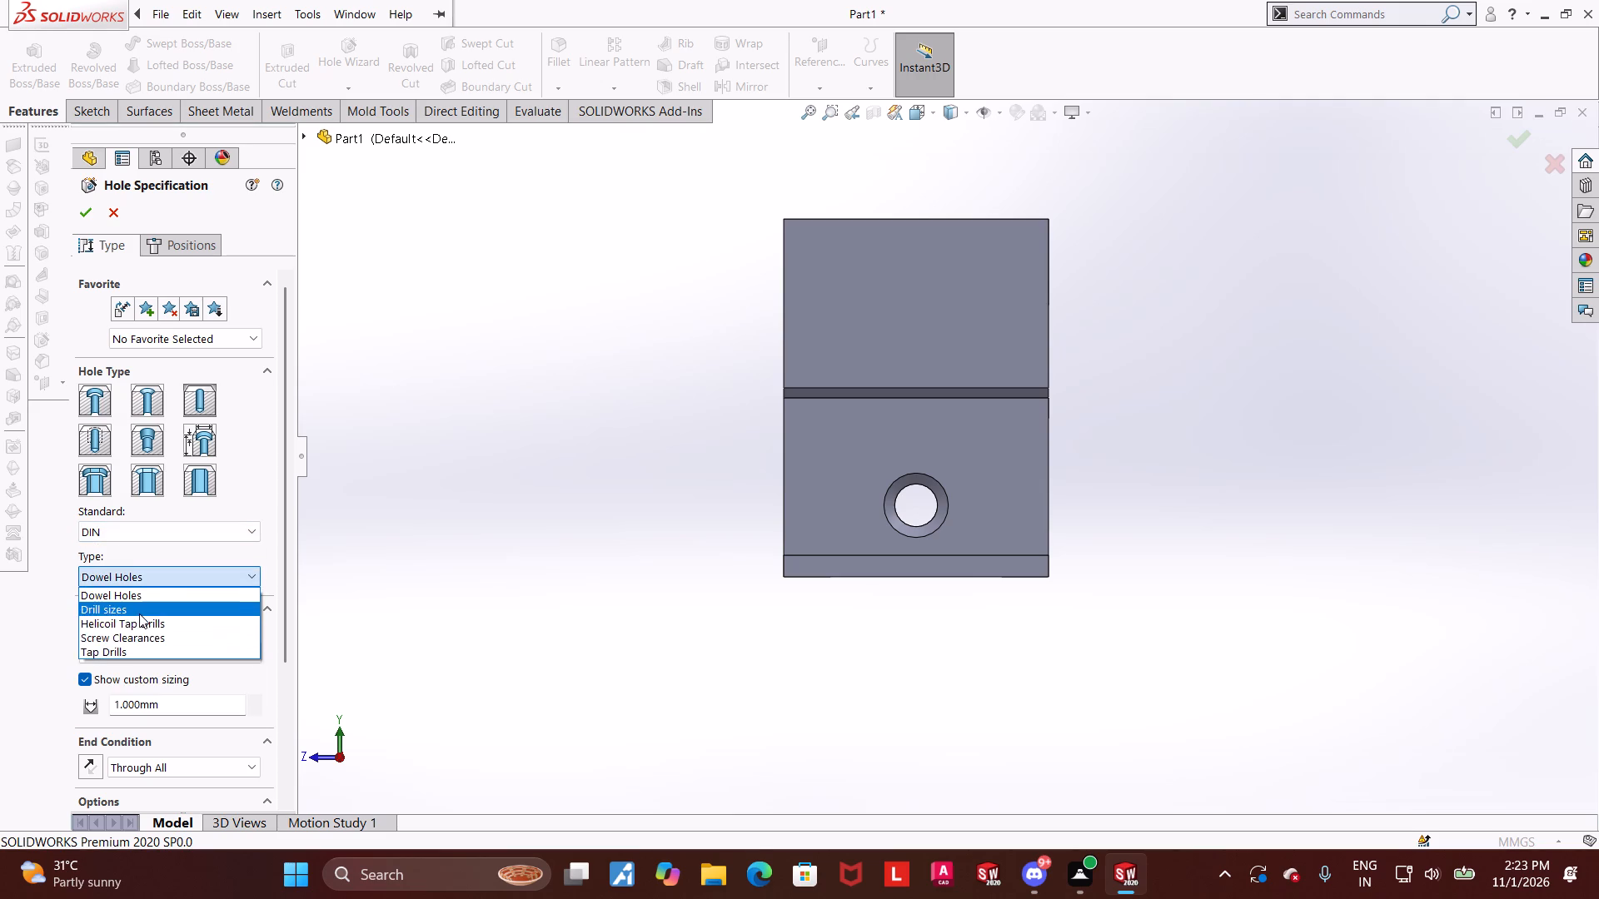
left_click(139, 613)
left_click(135, 648)
scroll(92, 766, "down", 6)
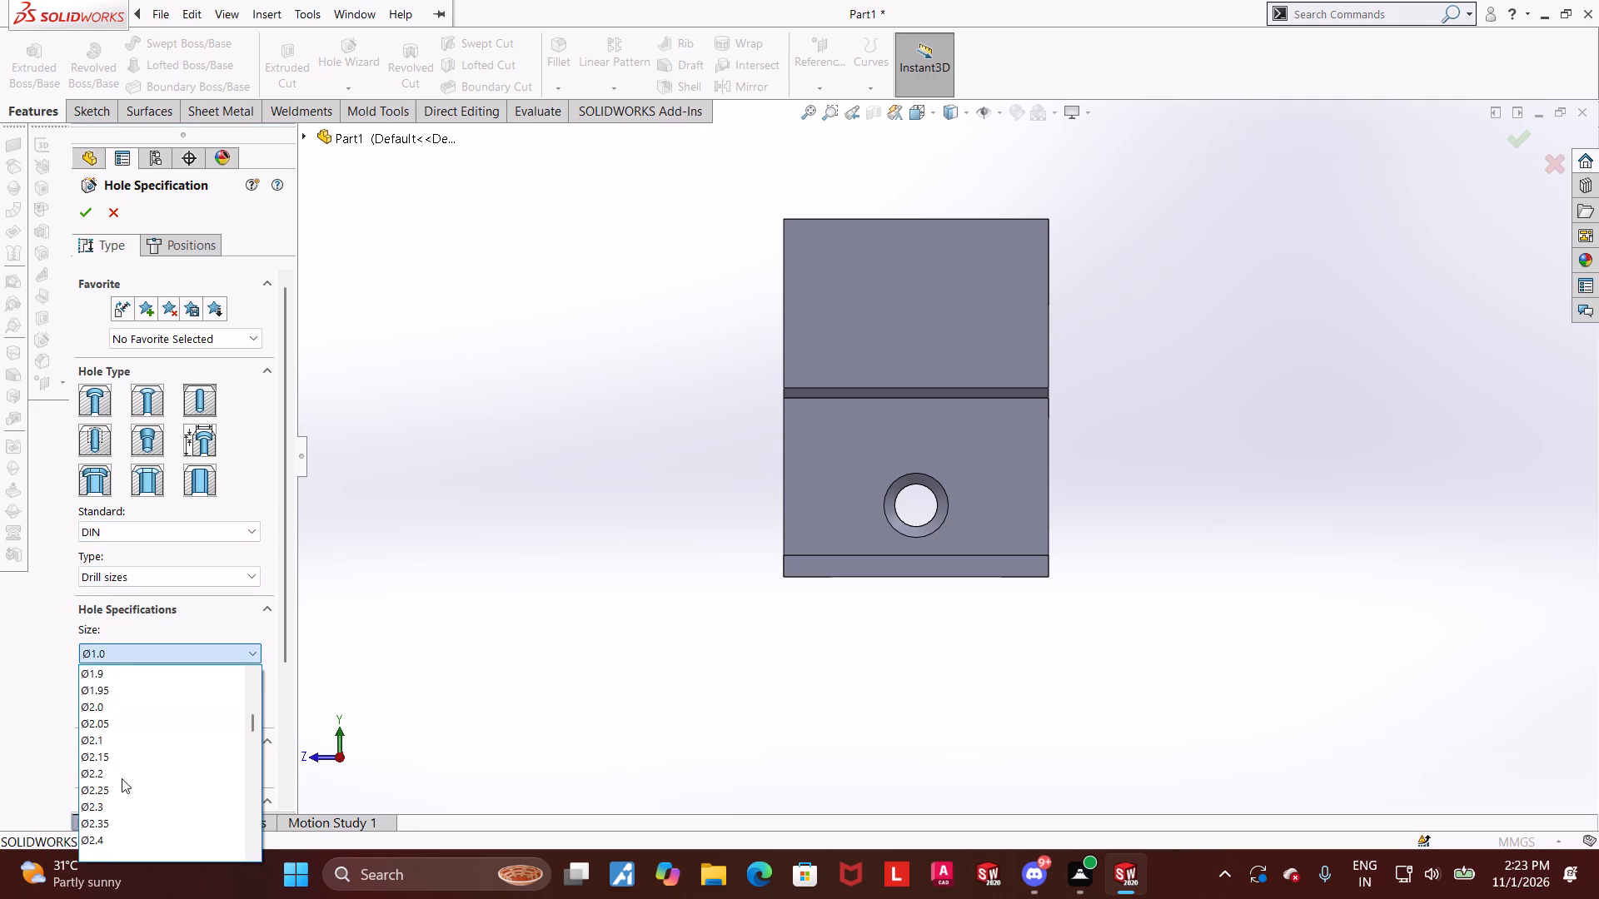
scroll(137, 768, "down", 17)
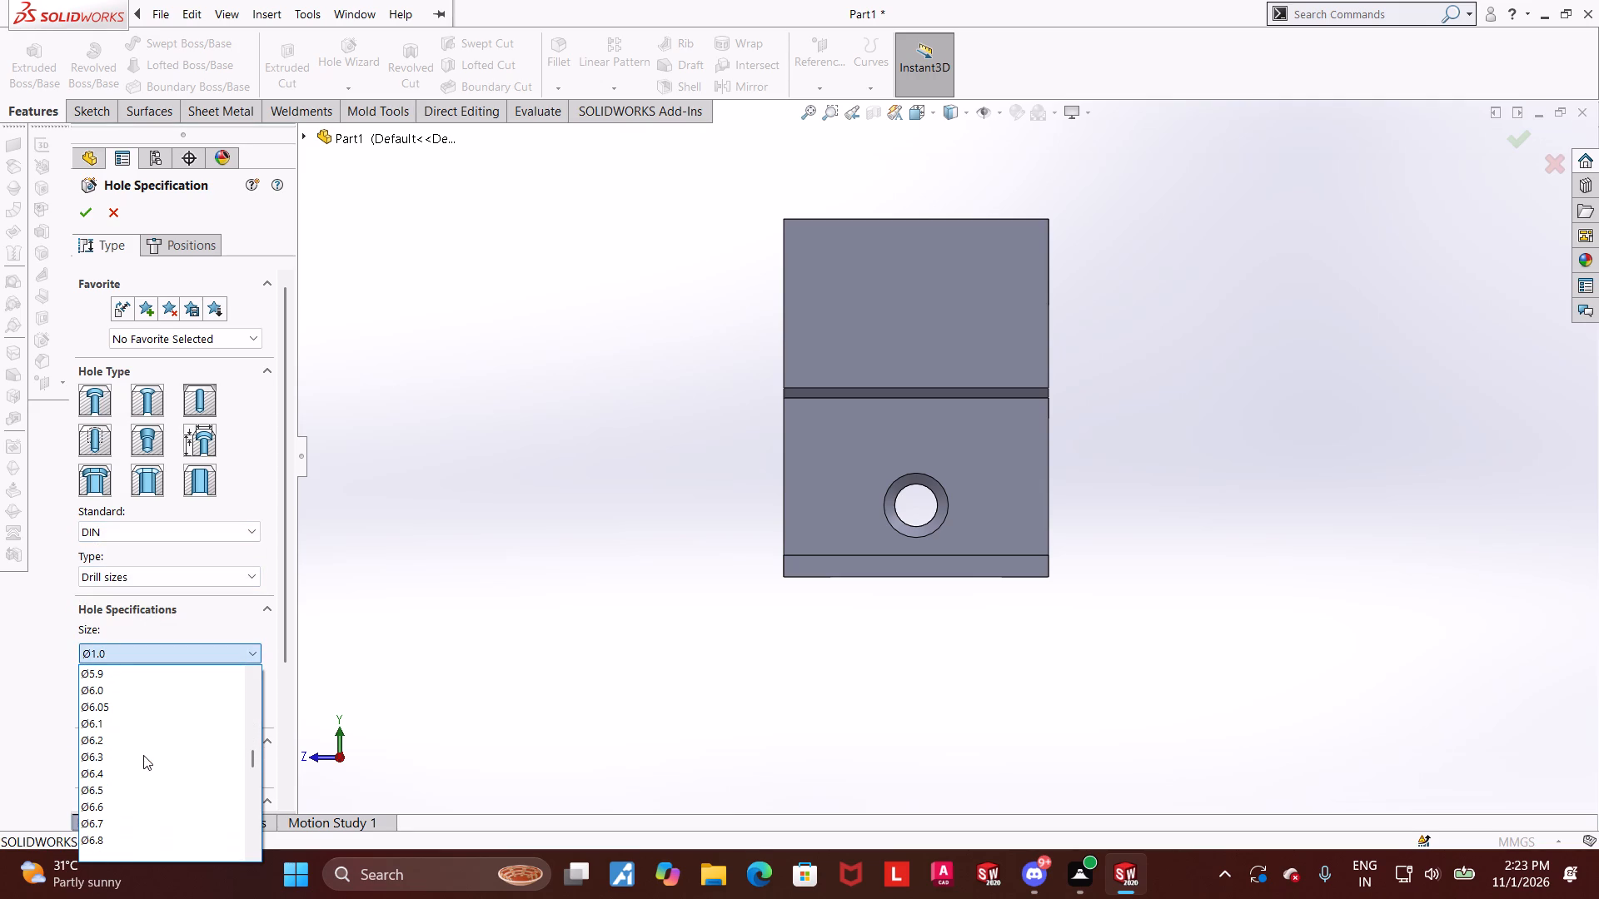
scroll(95, 736, "up", 2)
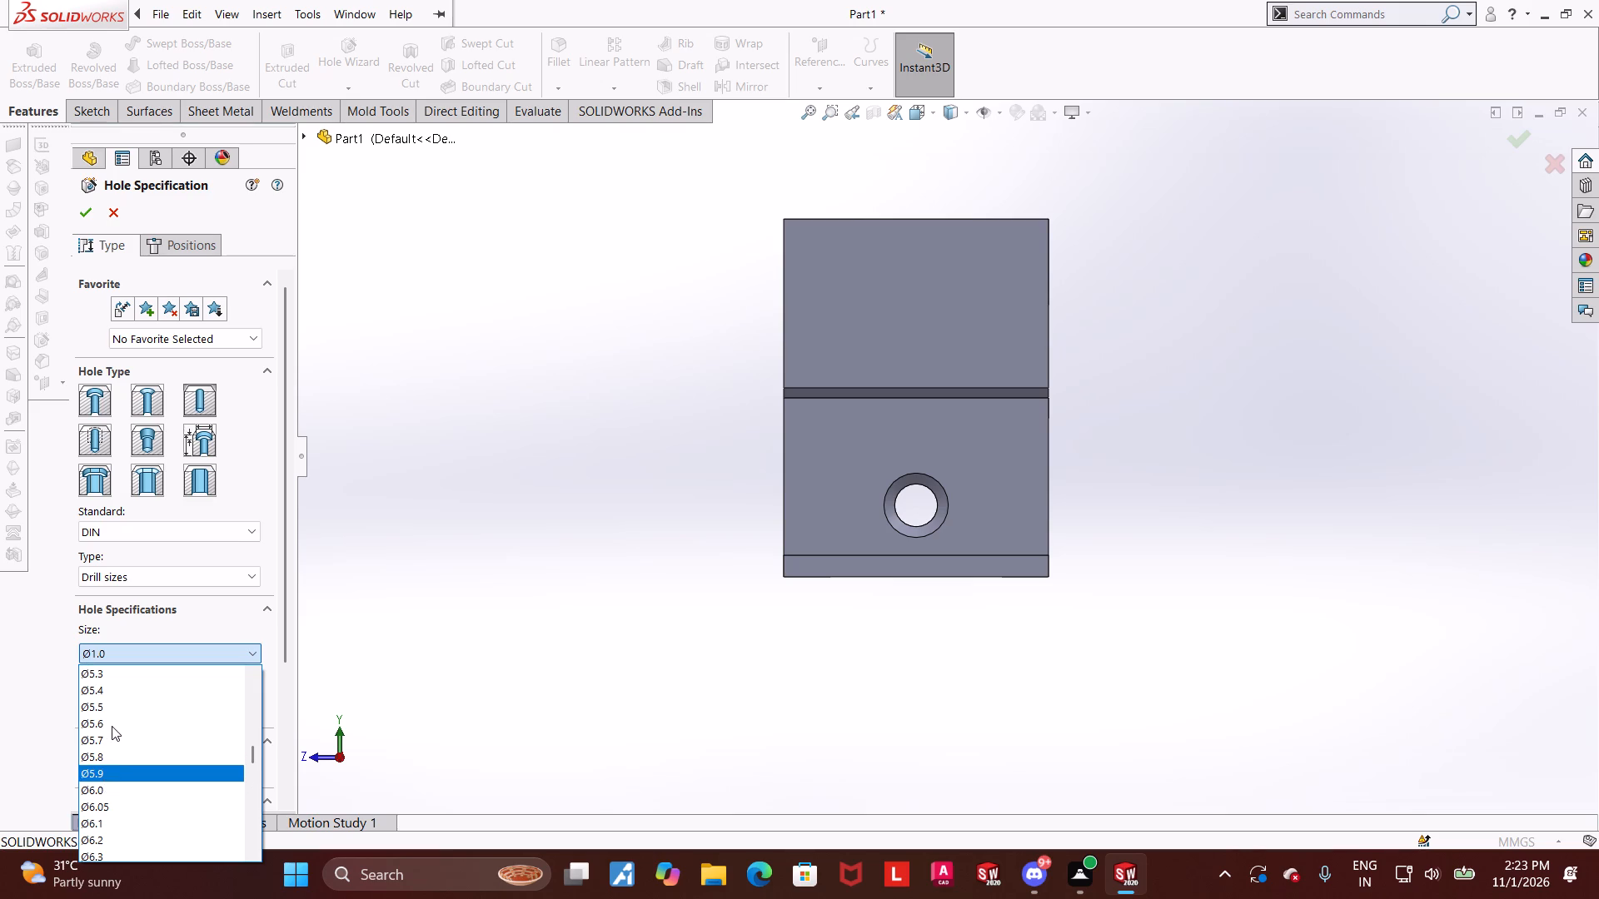
scroll(122, 710, "up", 2)
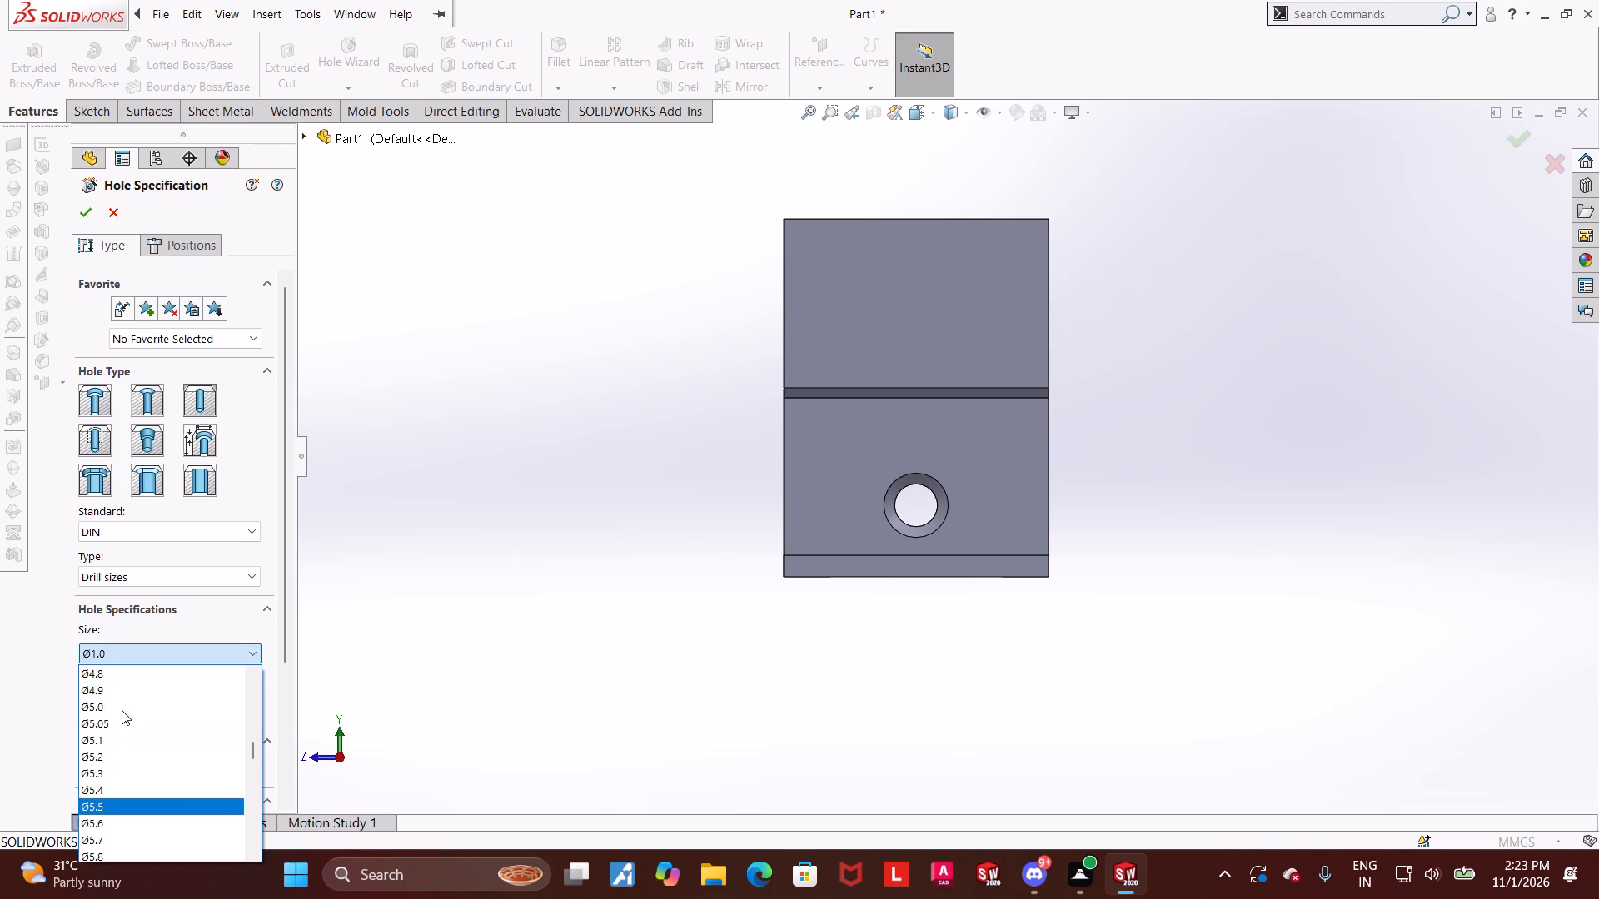
left_click(122, 703)
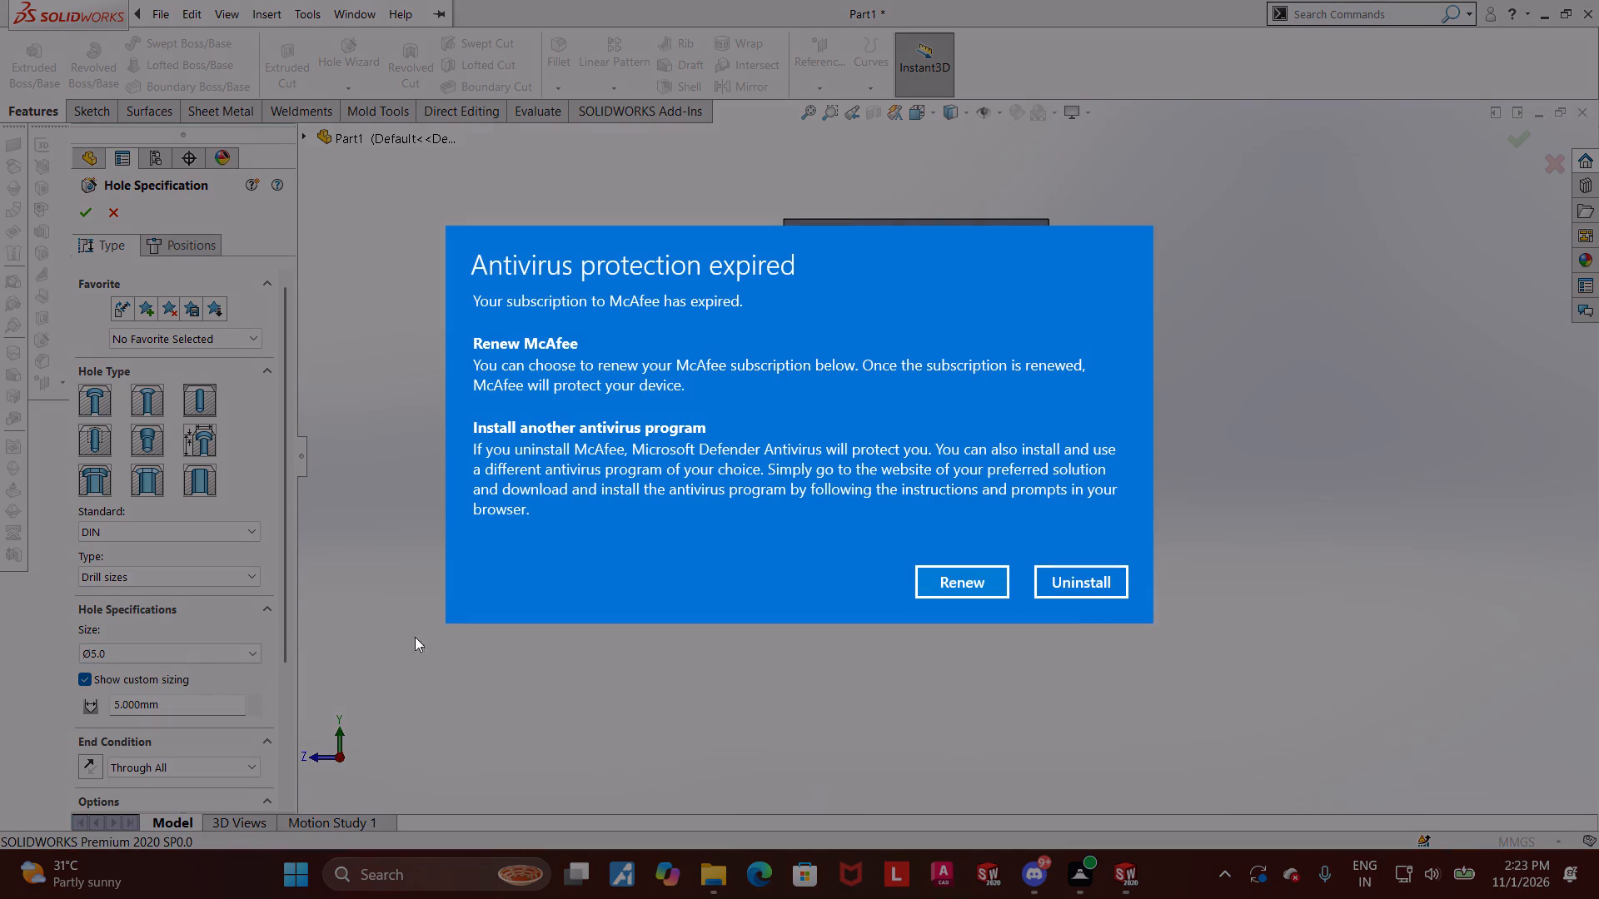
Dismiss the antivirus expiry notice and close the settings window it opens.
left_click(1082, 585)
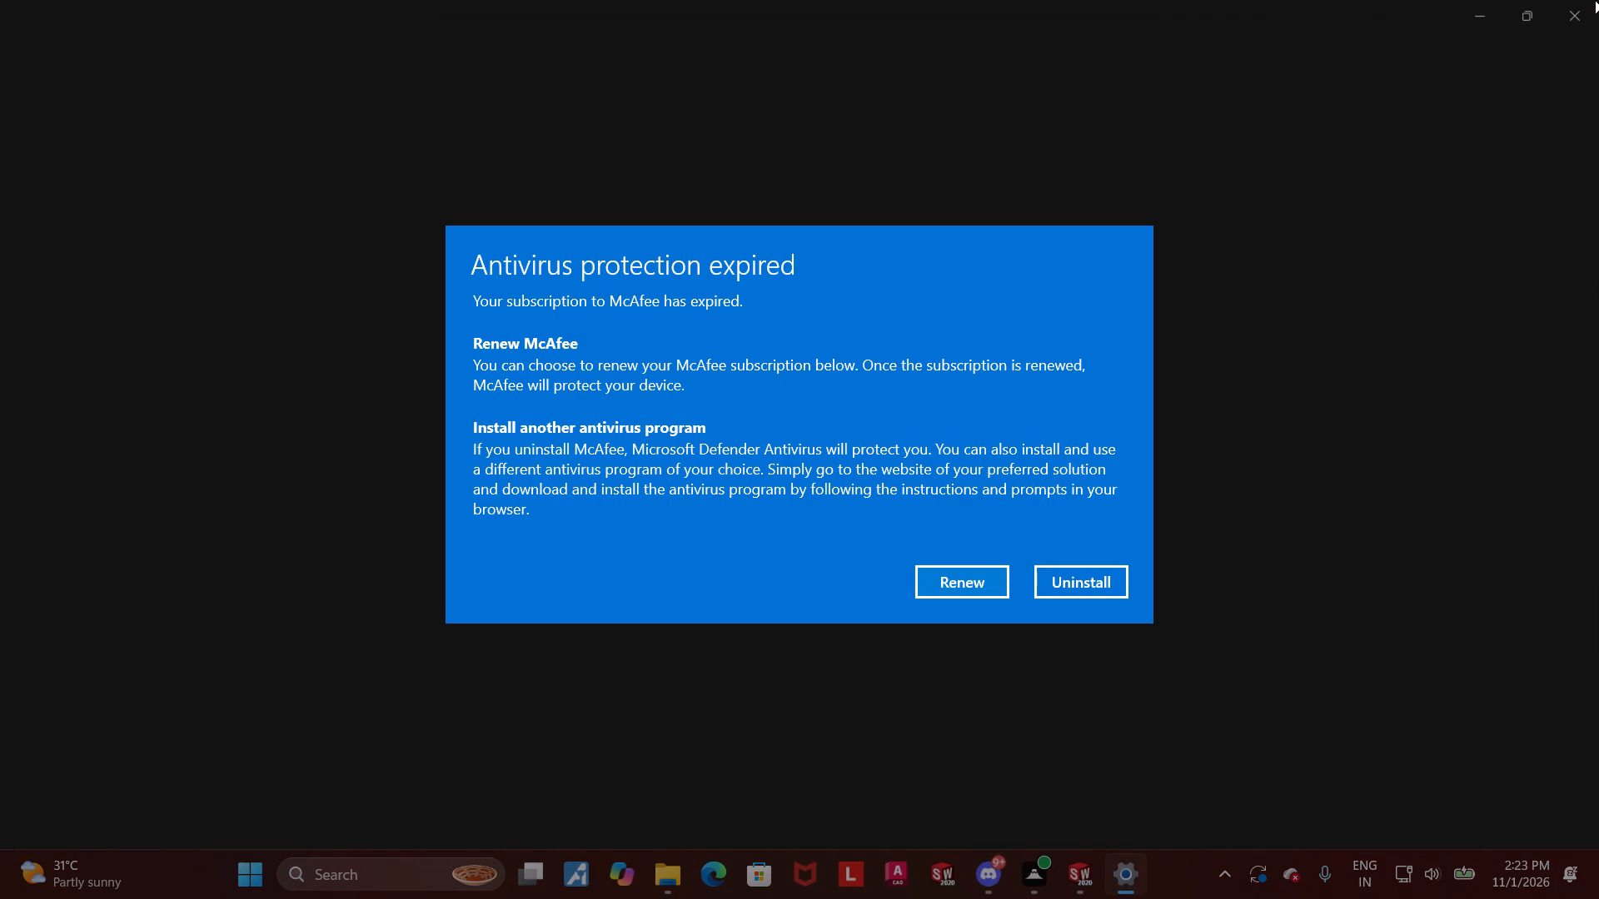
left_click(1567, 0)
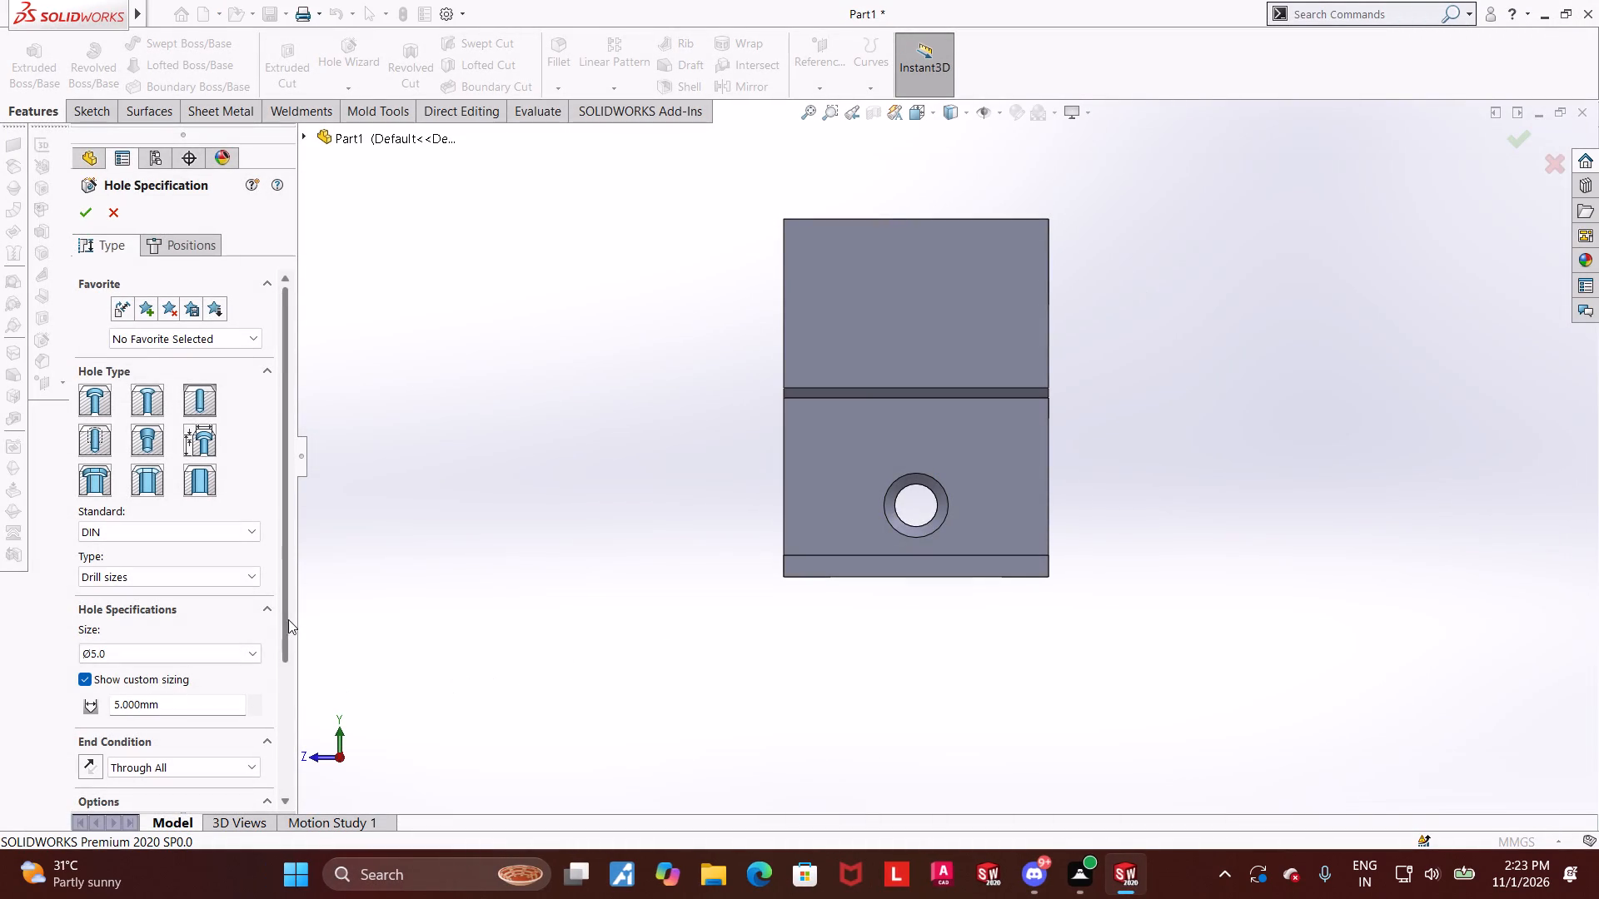
Set the plain hole's end condition to Blind with a depth of 15 mm measured up to the drill tip.
left_click_drag(286, 618, 286, 715)
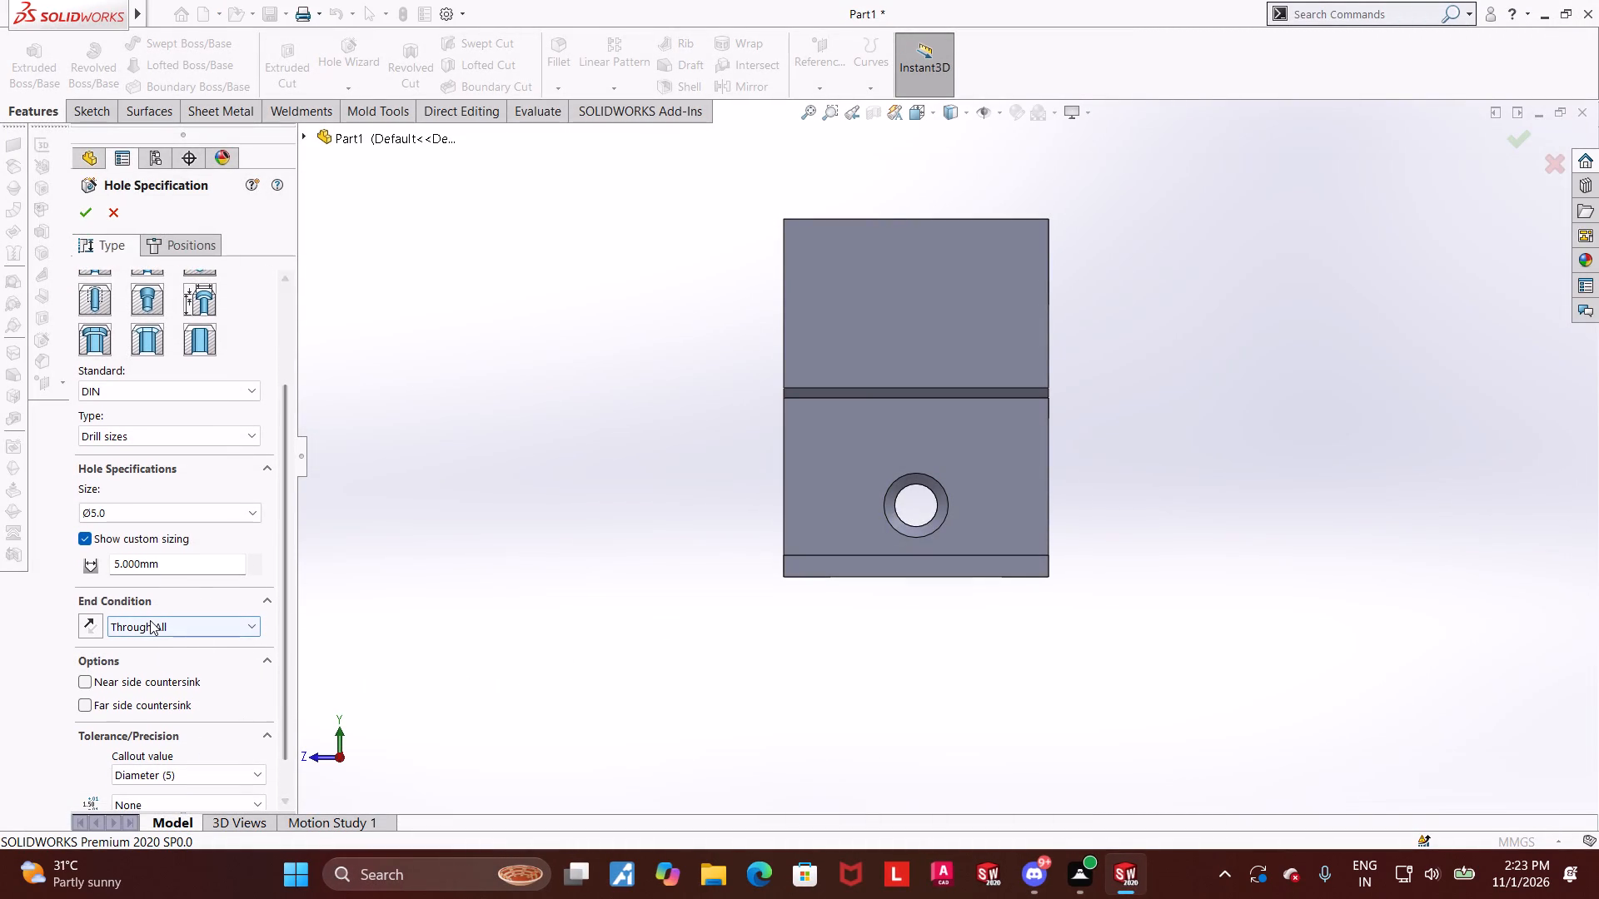
left_click(150, 620)
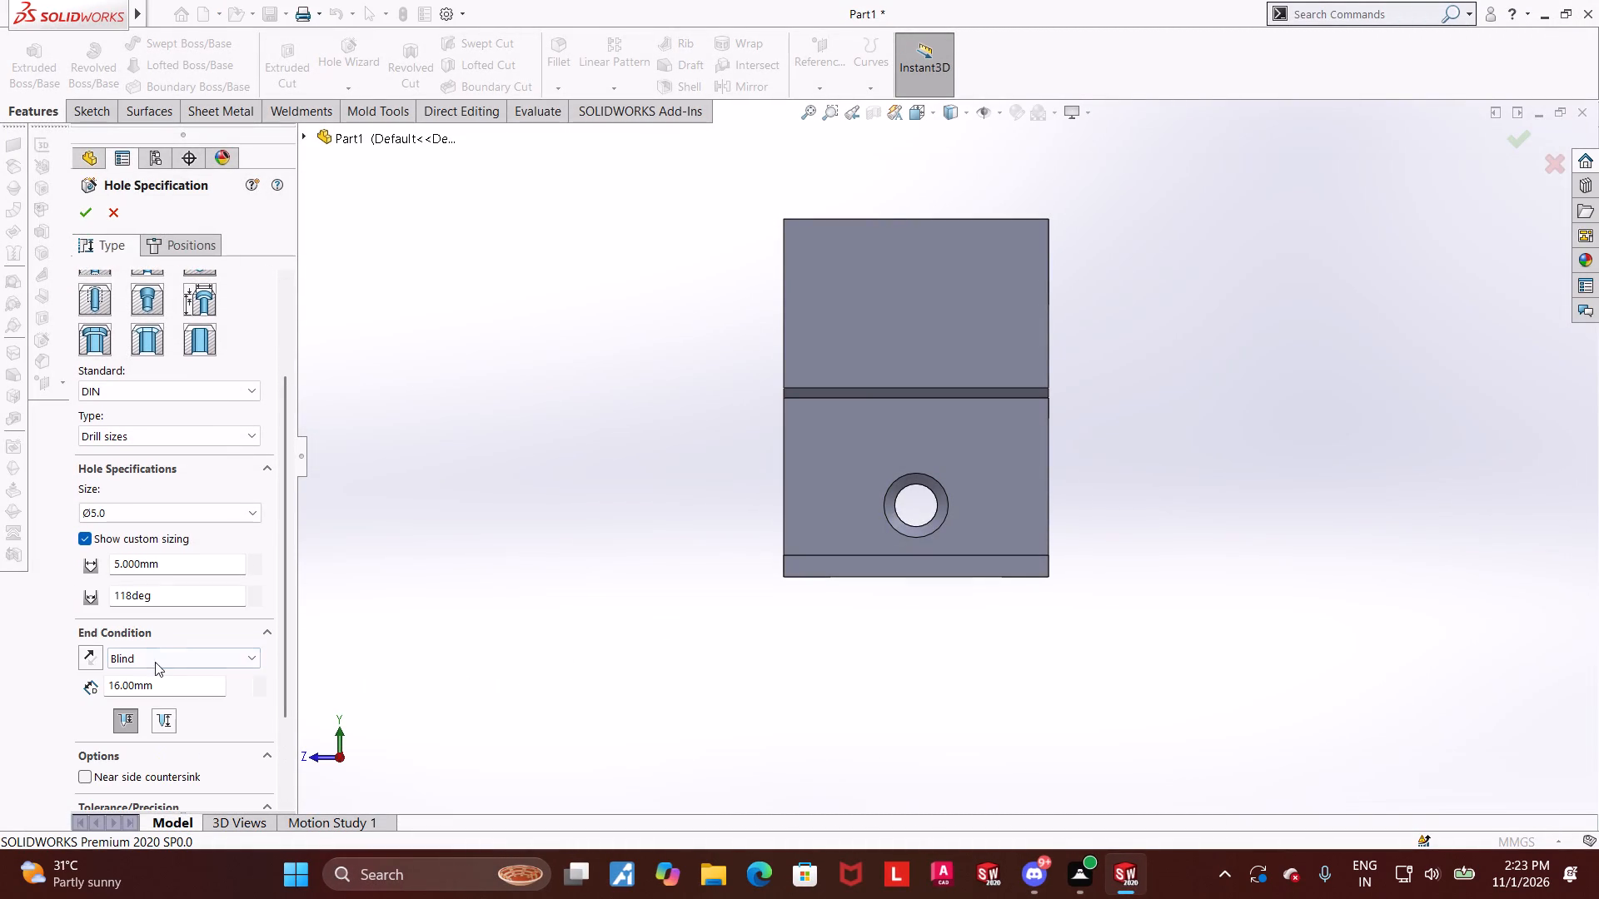
key("1")
left_click_drag(187, 681, 0, 675)
key("1")
key("5")
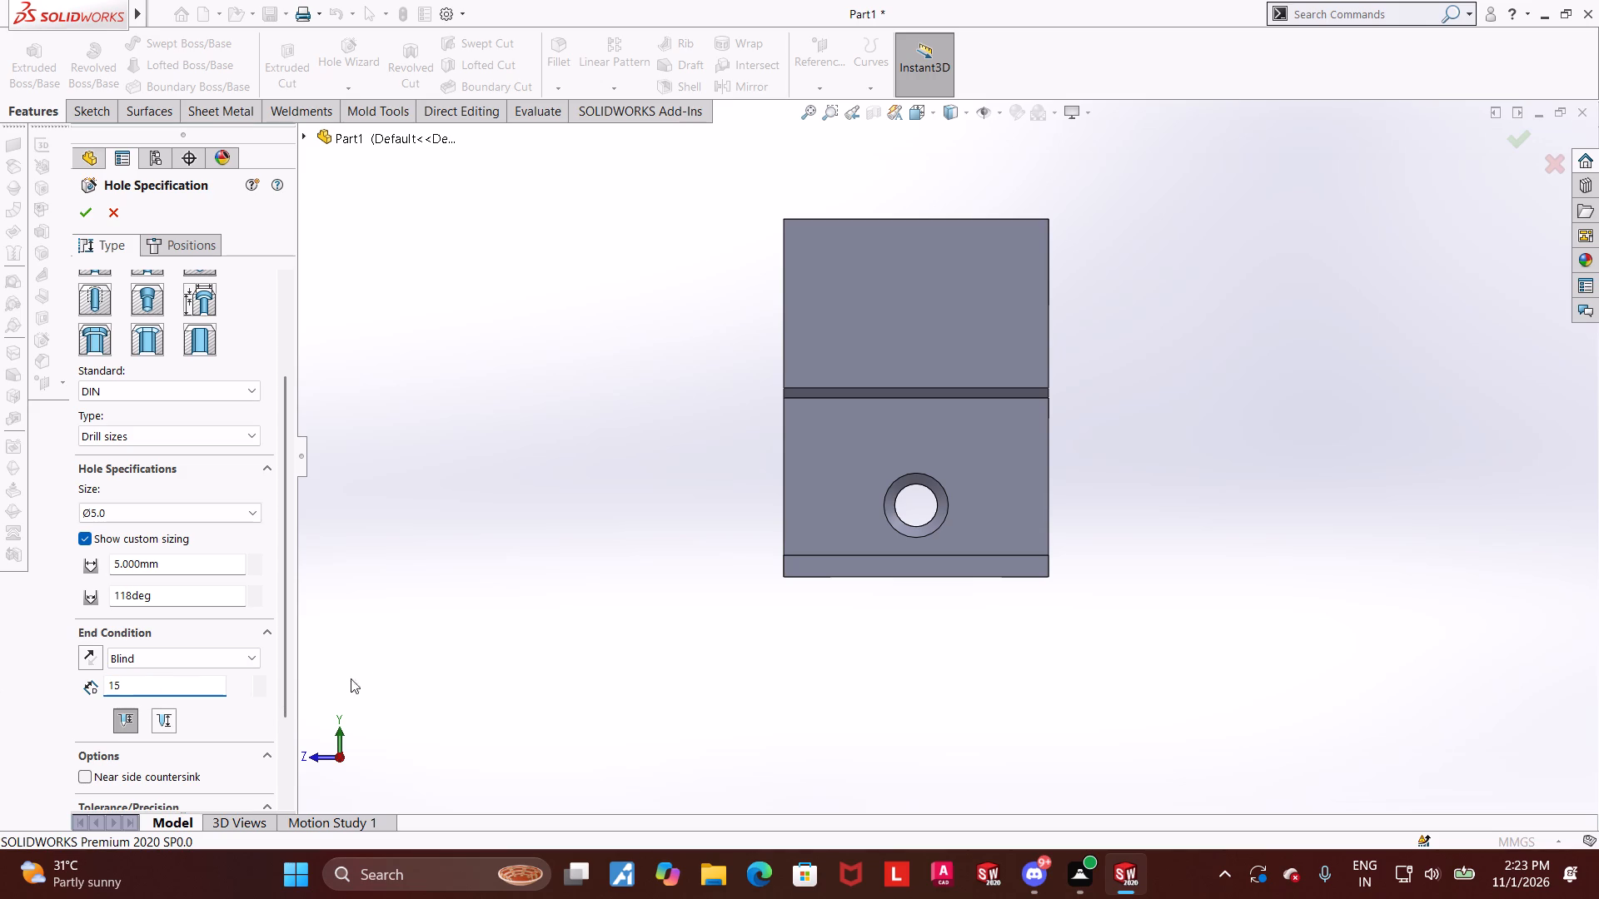
key("Return")
left_click(162, 716)
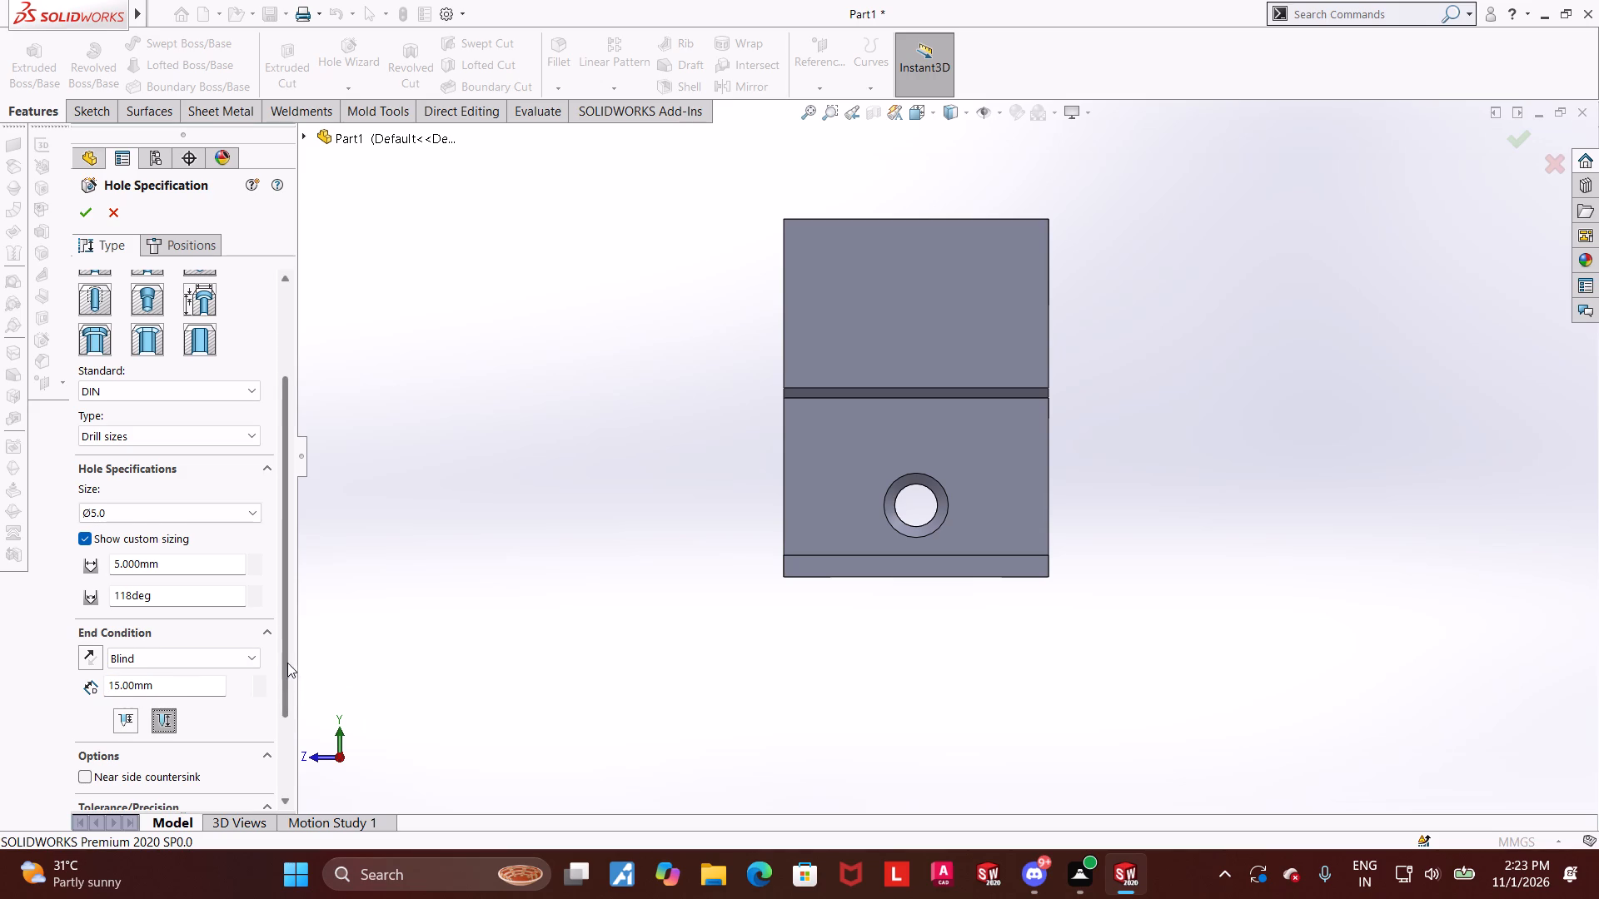
Set the hole's angle at bottom to 90 degrees.
left_click_drag(286, 663, 285, 710)
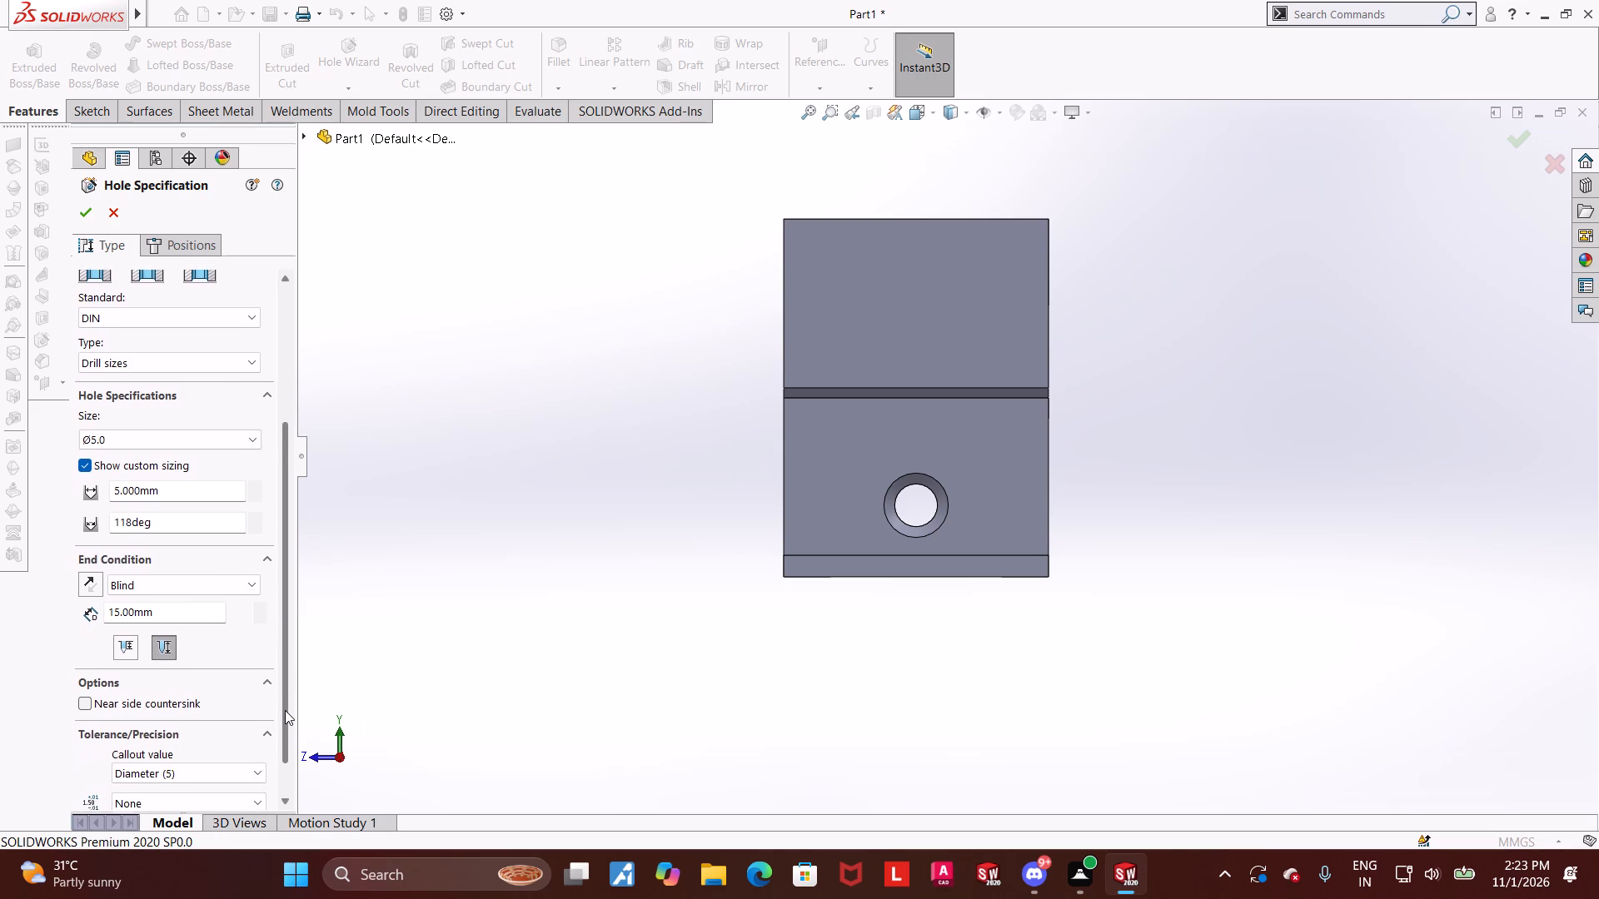
left_click_drag(285, 710, 287, 778)
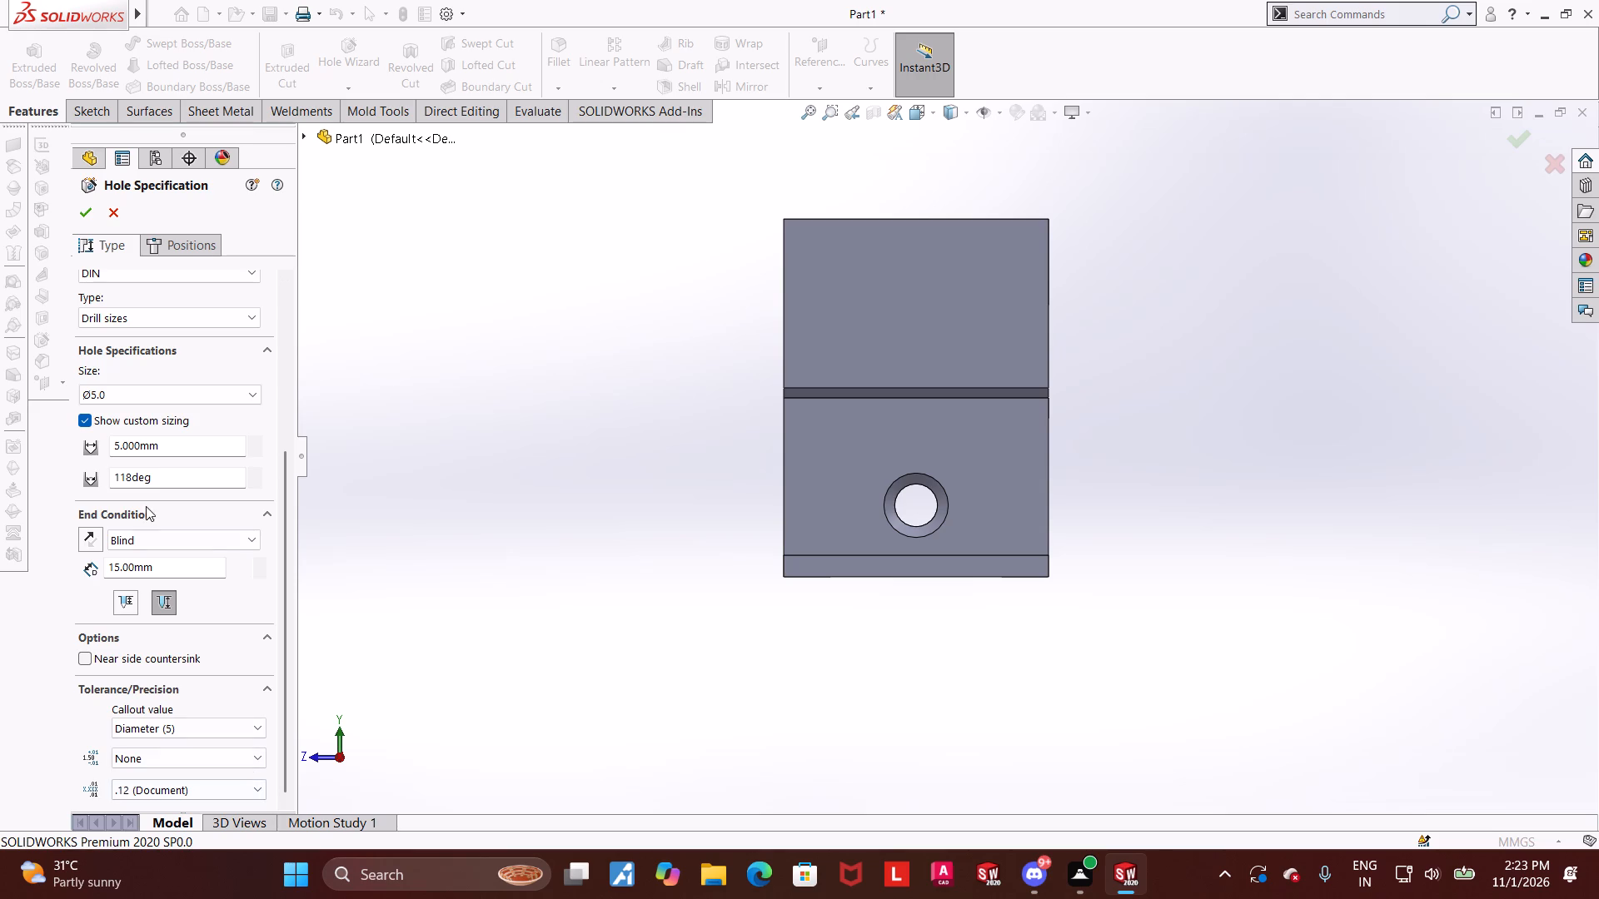
scroll(244, 375, "up", 2)
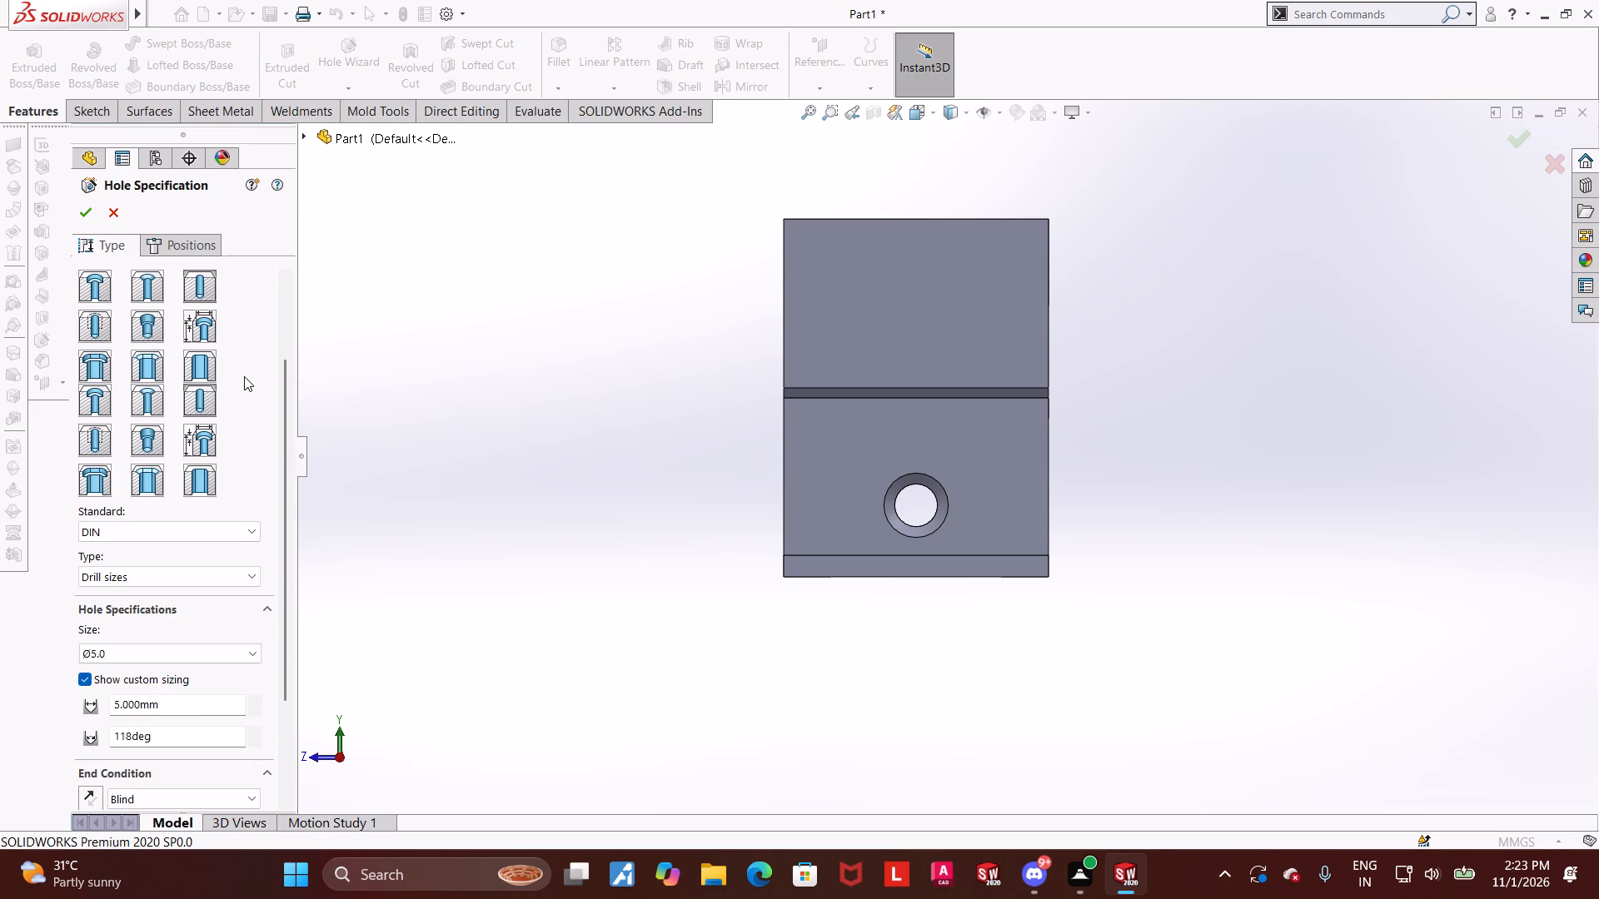
left_click_drag(289, 539, 285, 721)
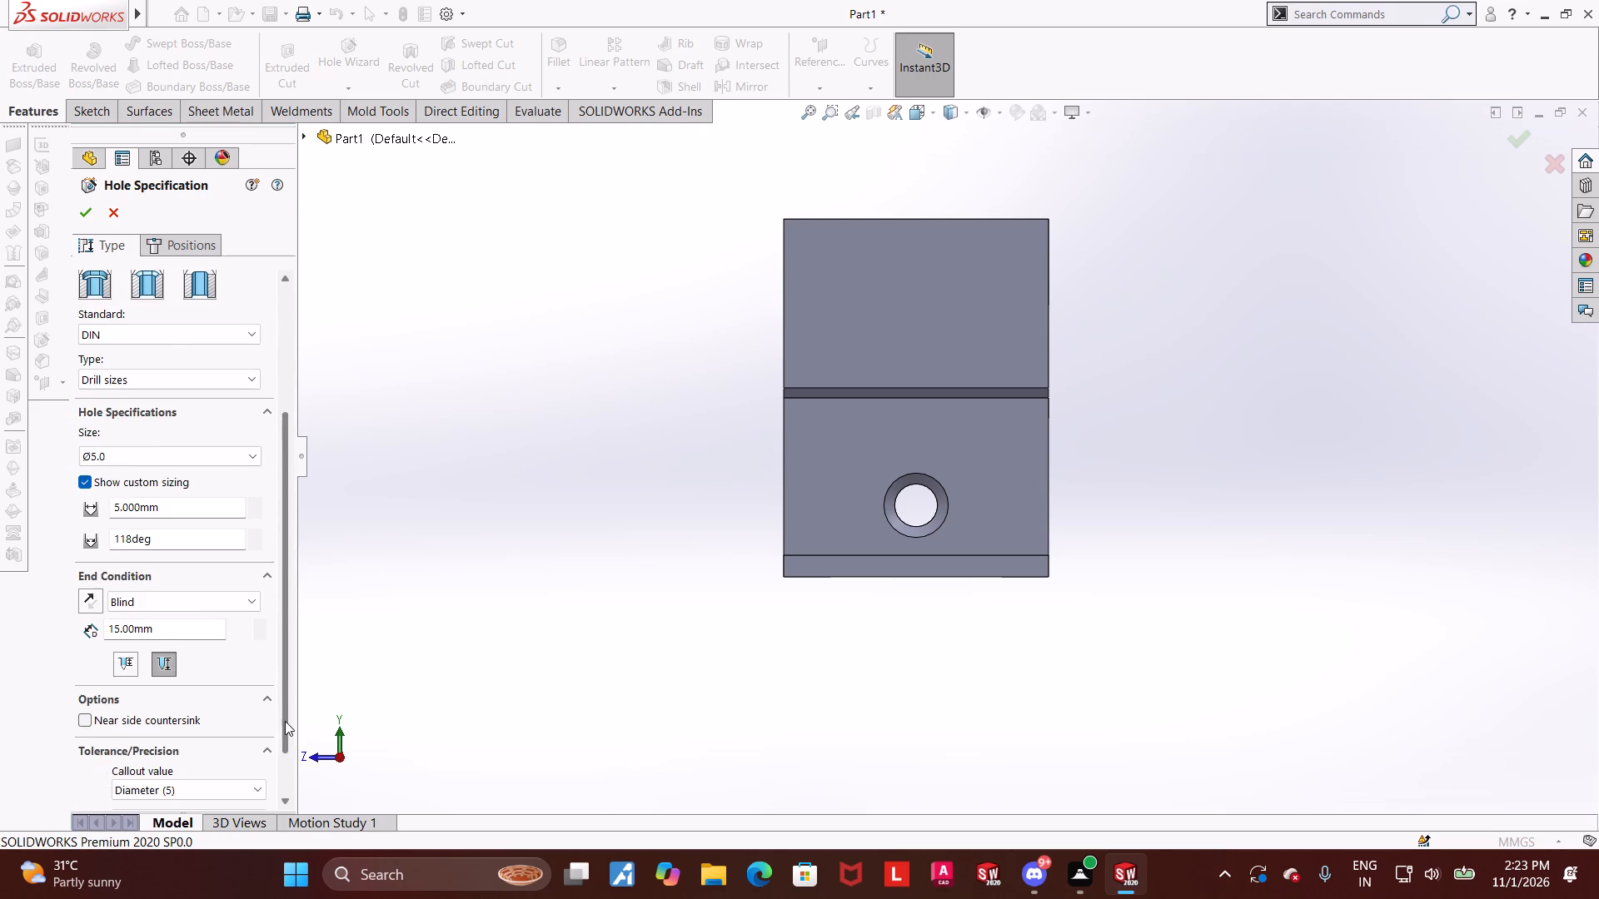
left_click_drag(285, 721, 282, 723)
left_click_drag(167, 483, 0, 485)
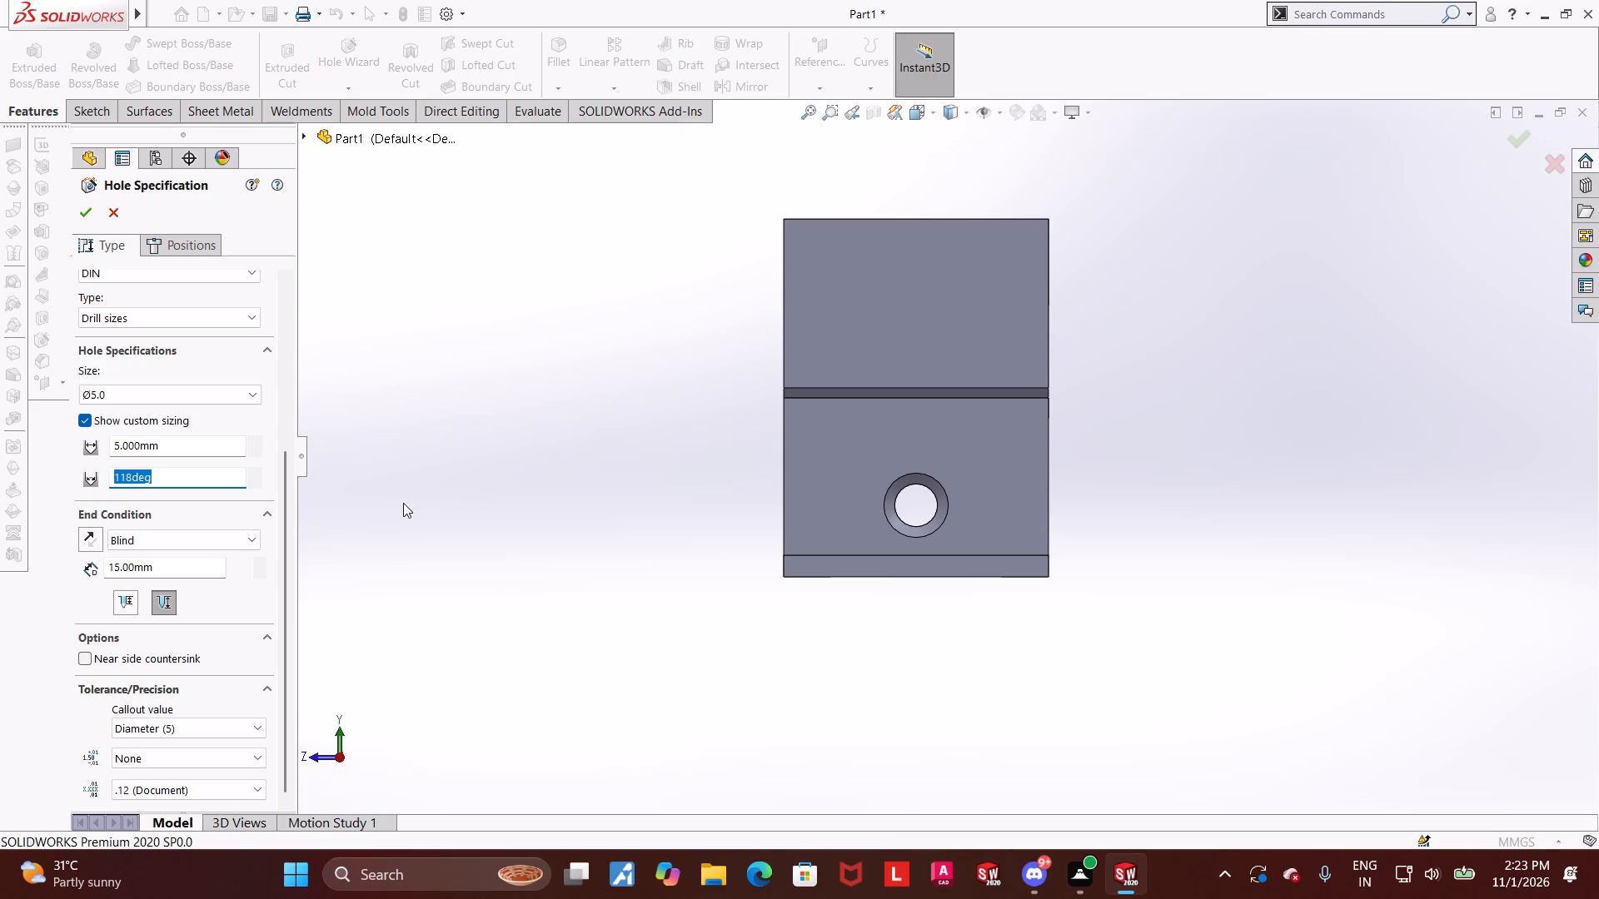
type("90")
key("Return")
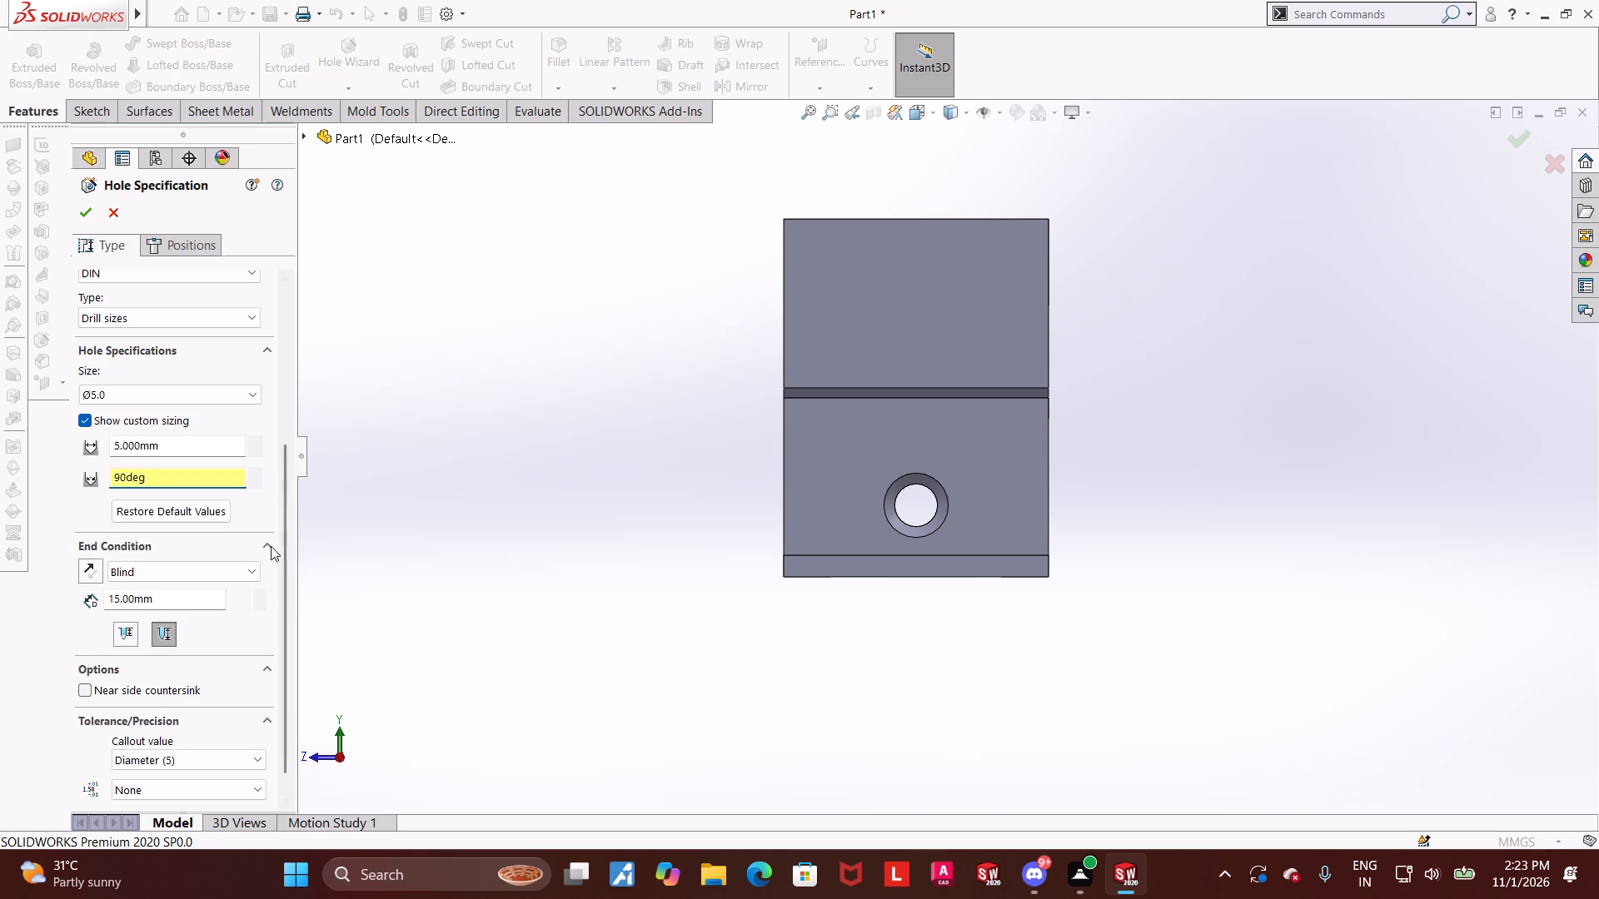
Place two hole positions on the lower front face, one on each side of the countersunk hole.
left_click_drag(287, 553, 310, 502)
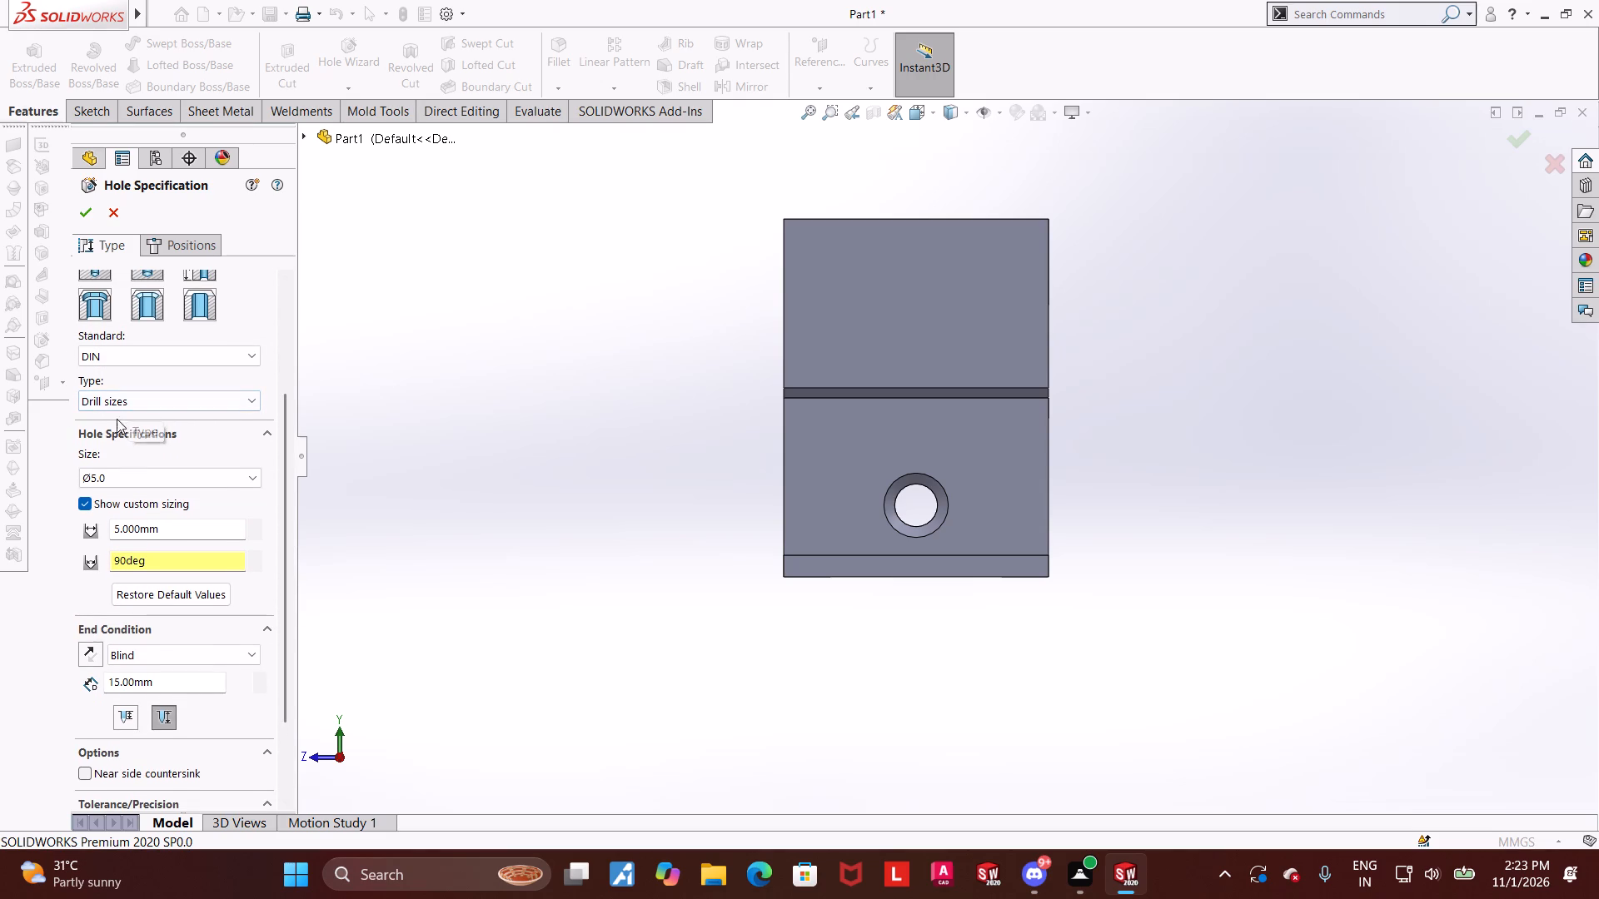
left_click_drag(292, 508, 287, 498)
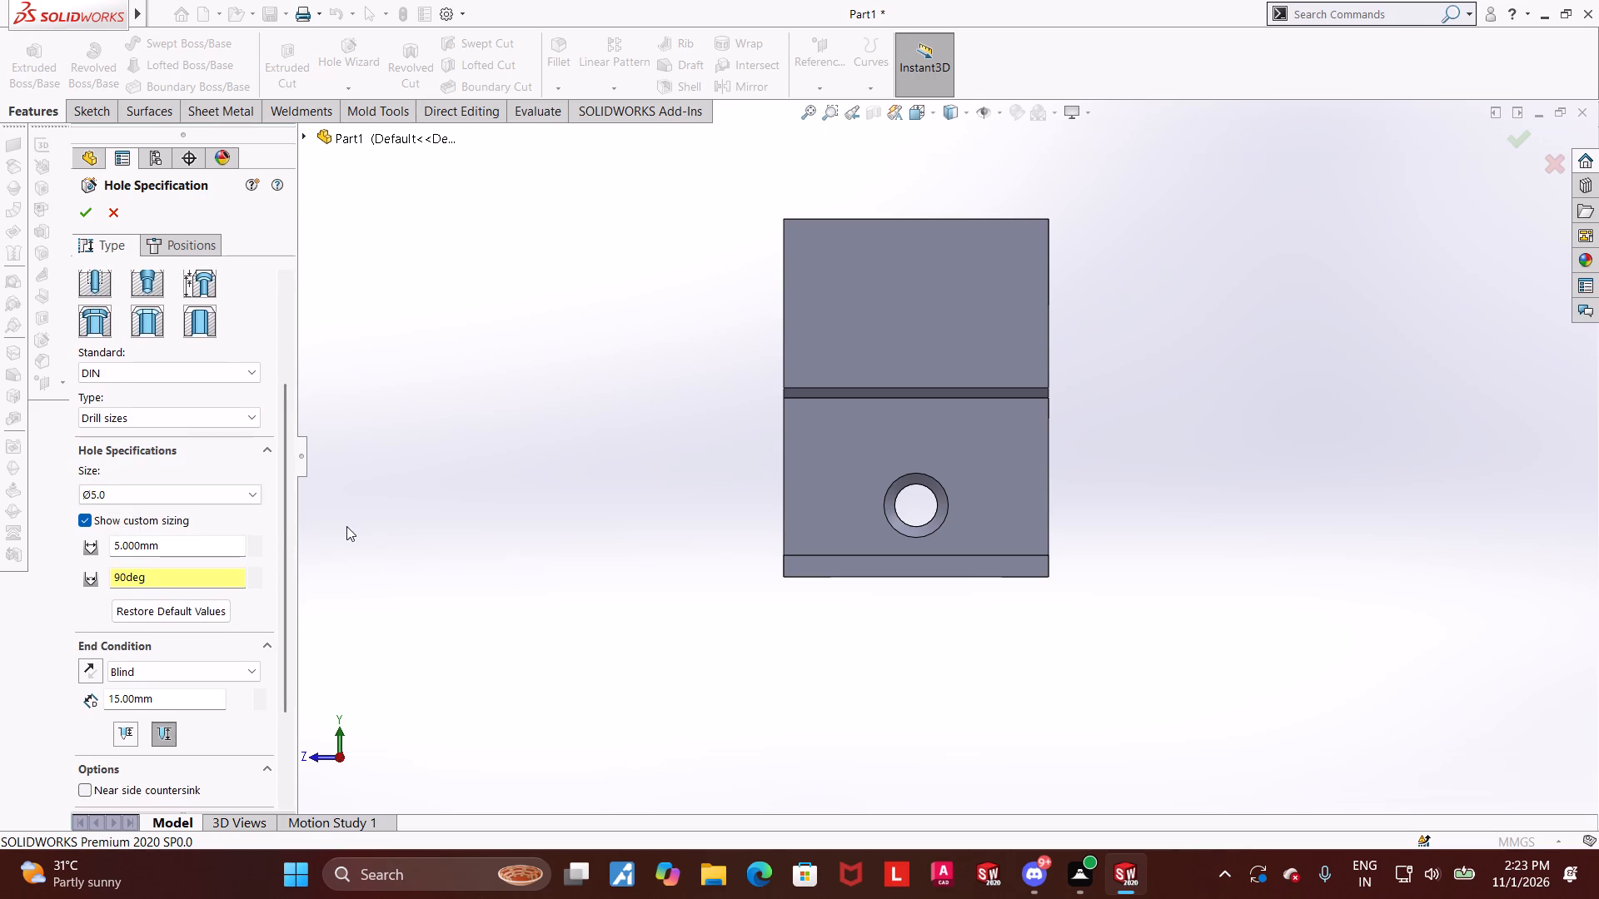
left_click_drag(289, 530, 277, 594)
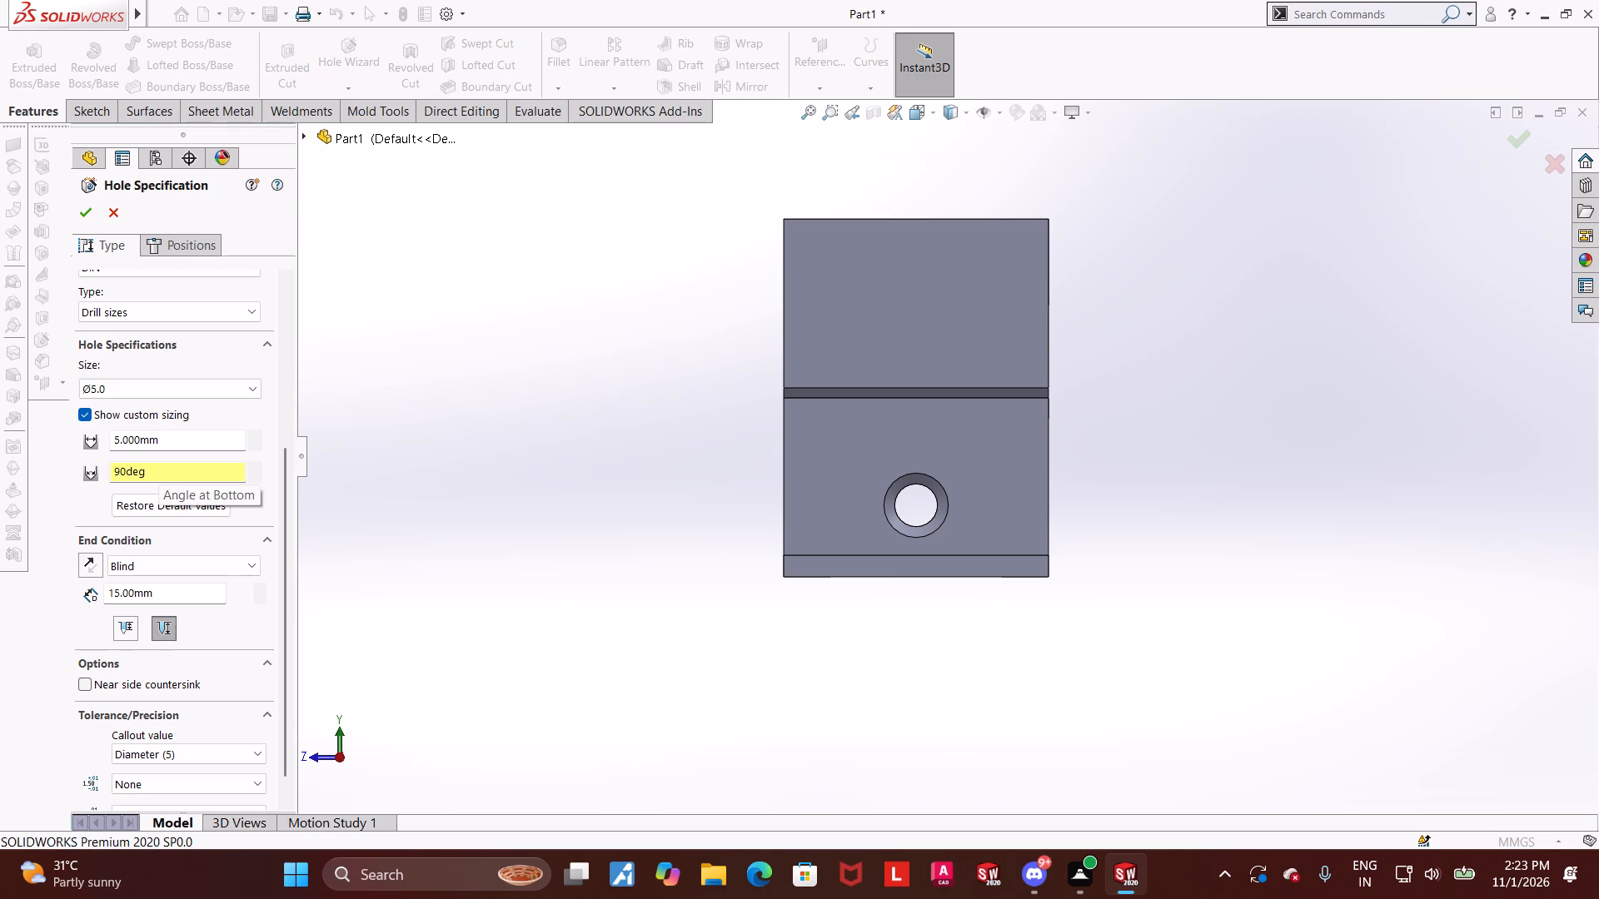
left_click_drag(281, 577, 282, 653)
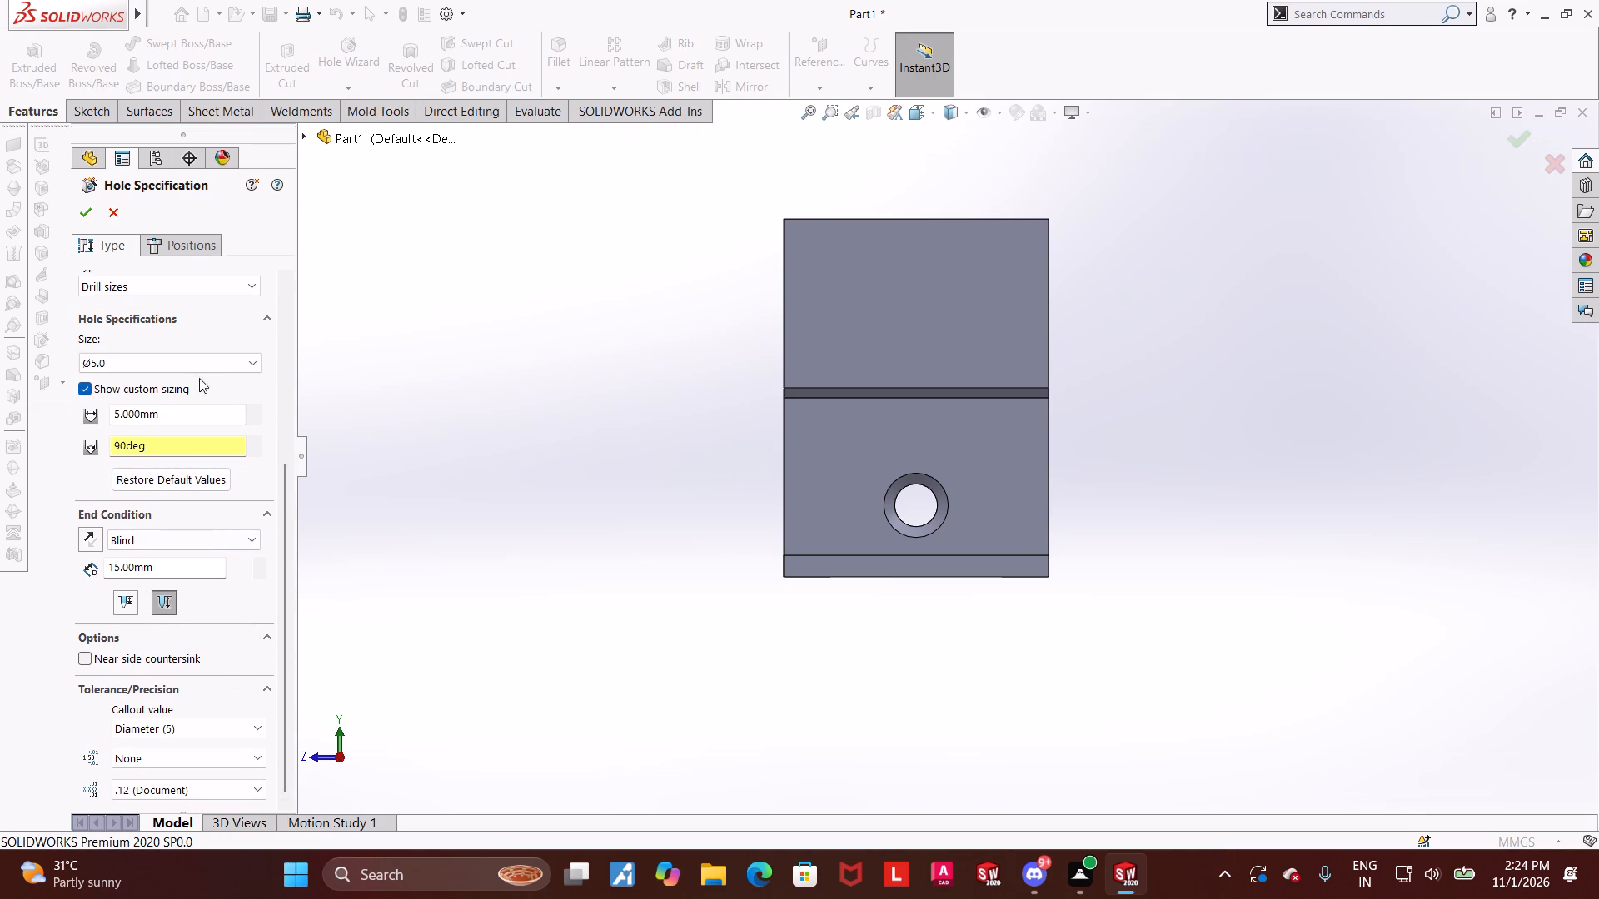
left_click_drag(291, 504, 292, 256)
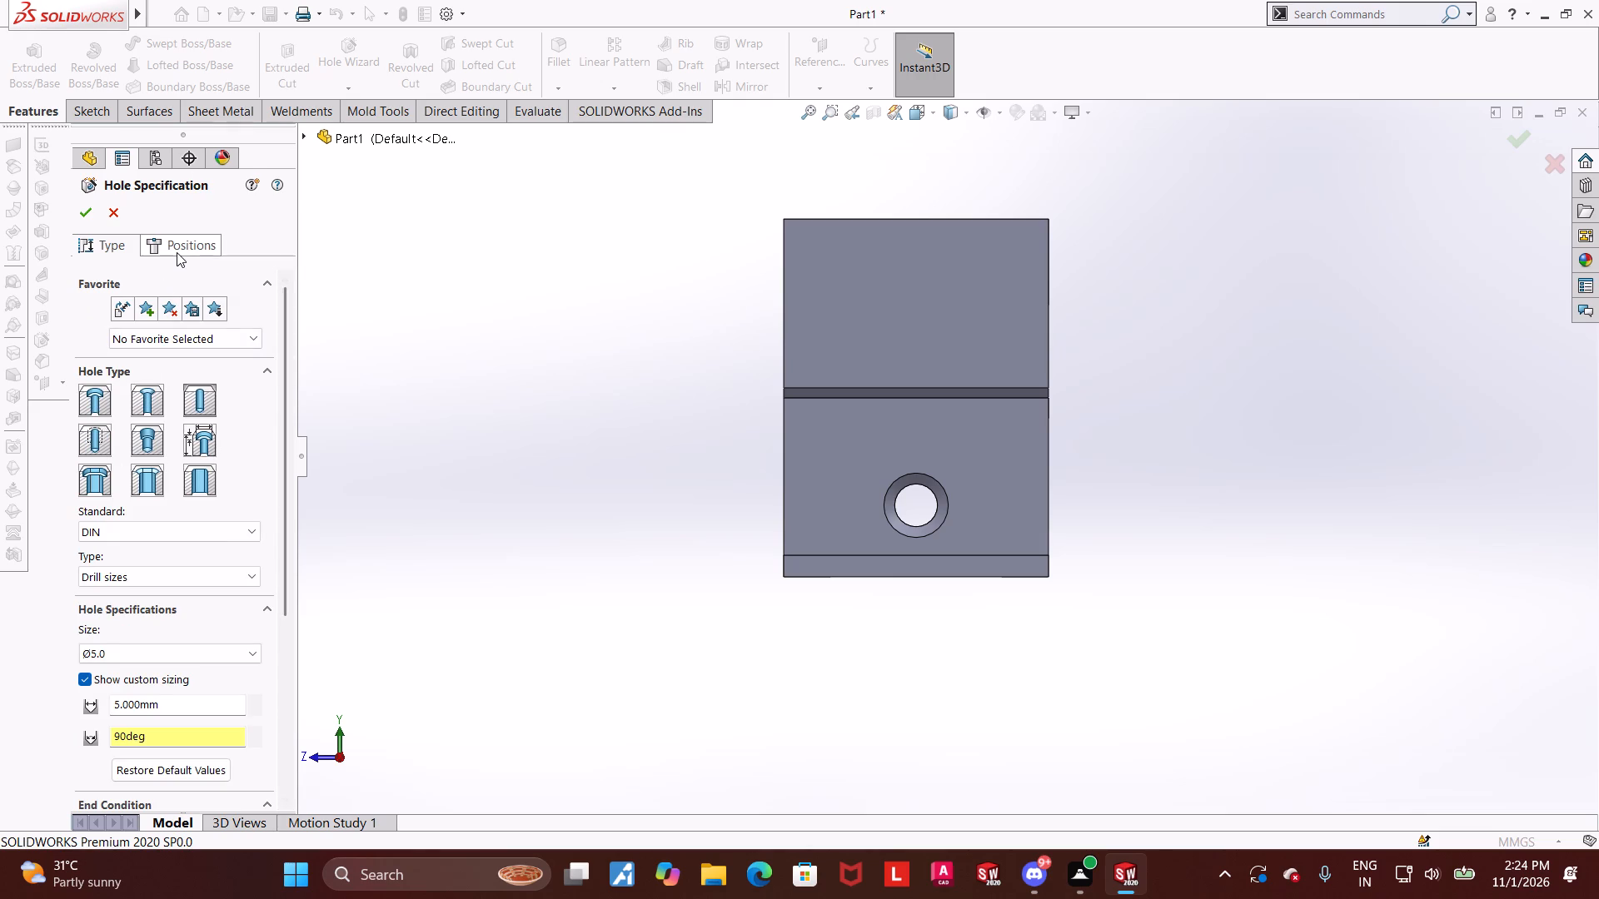
left_click(177, 252)
left_click(834, 502)
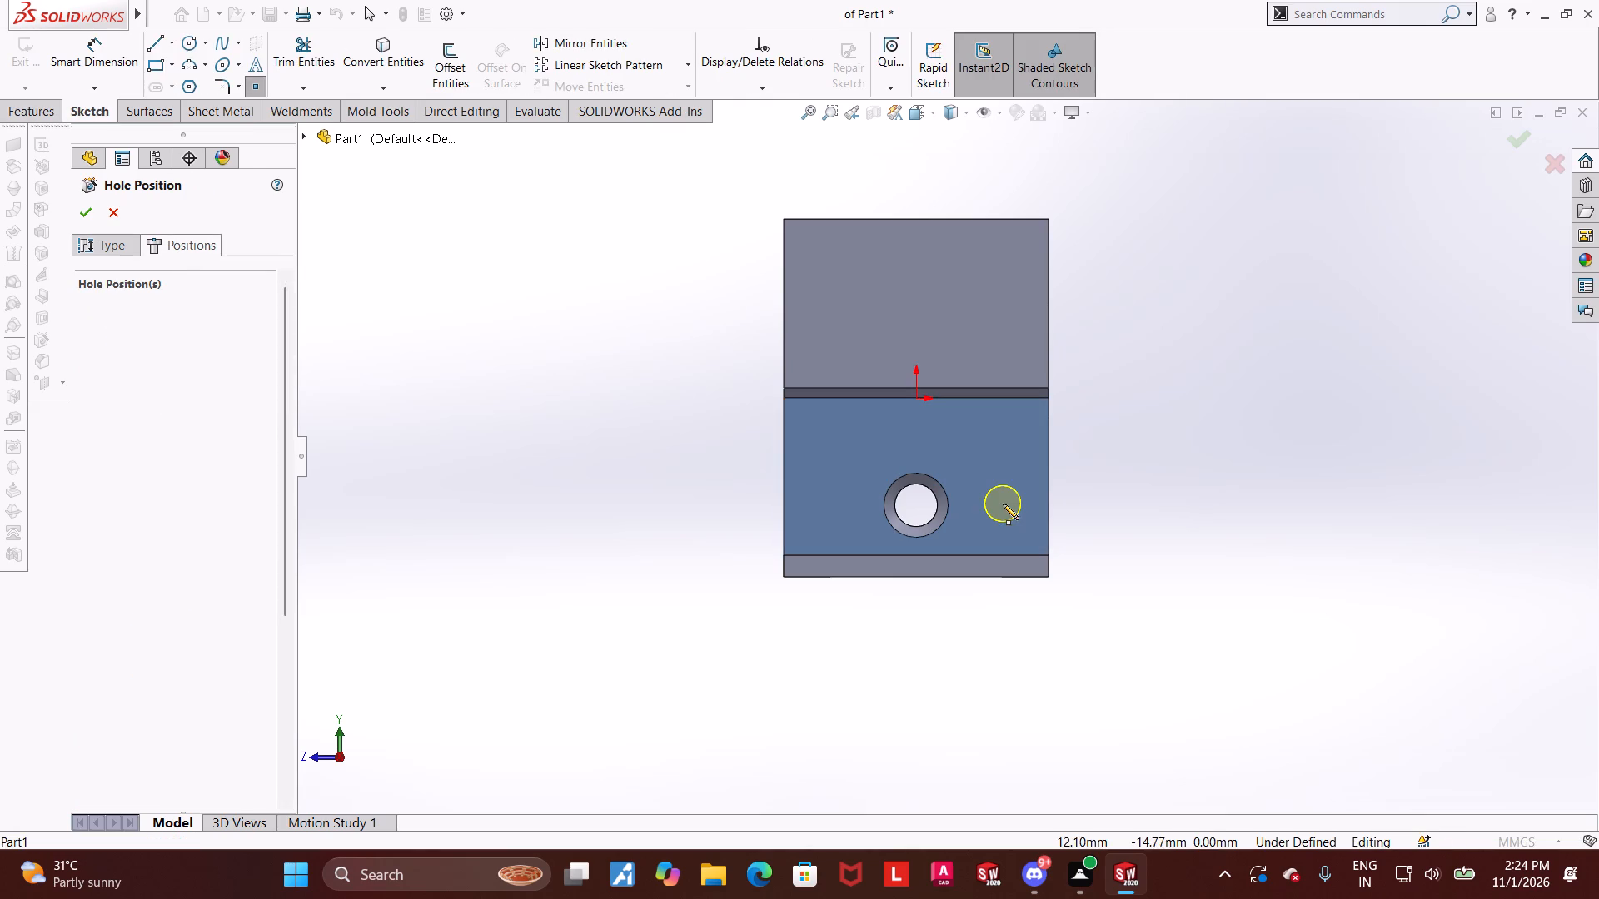
left_click(1005, 506)
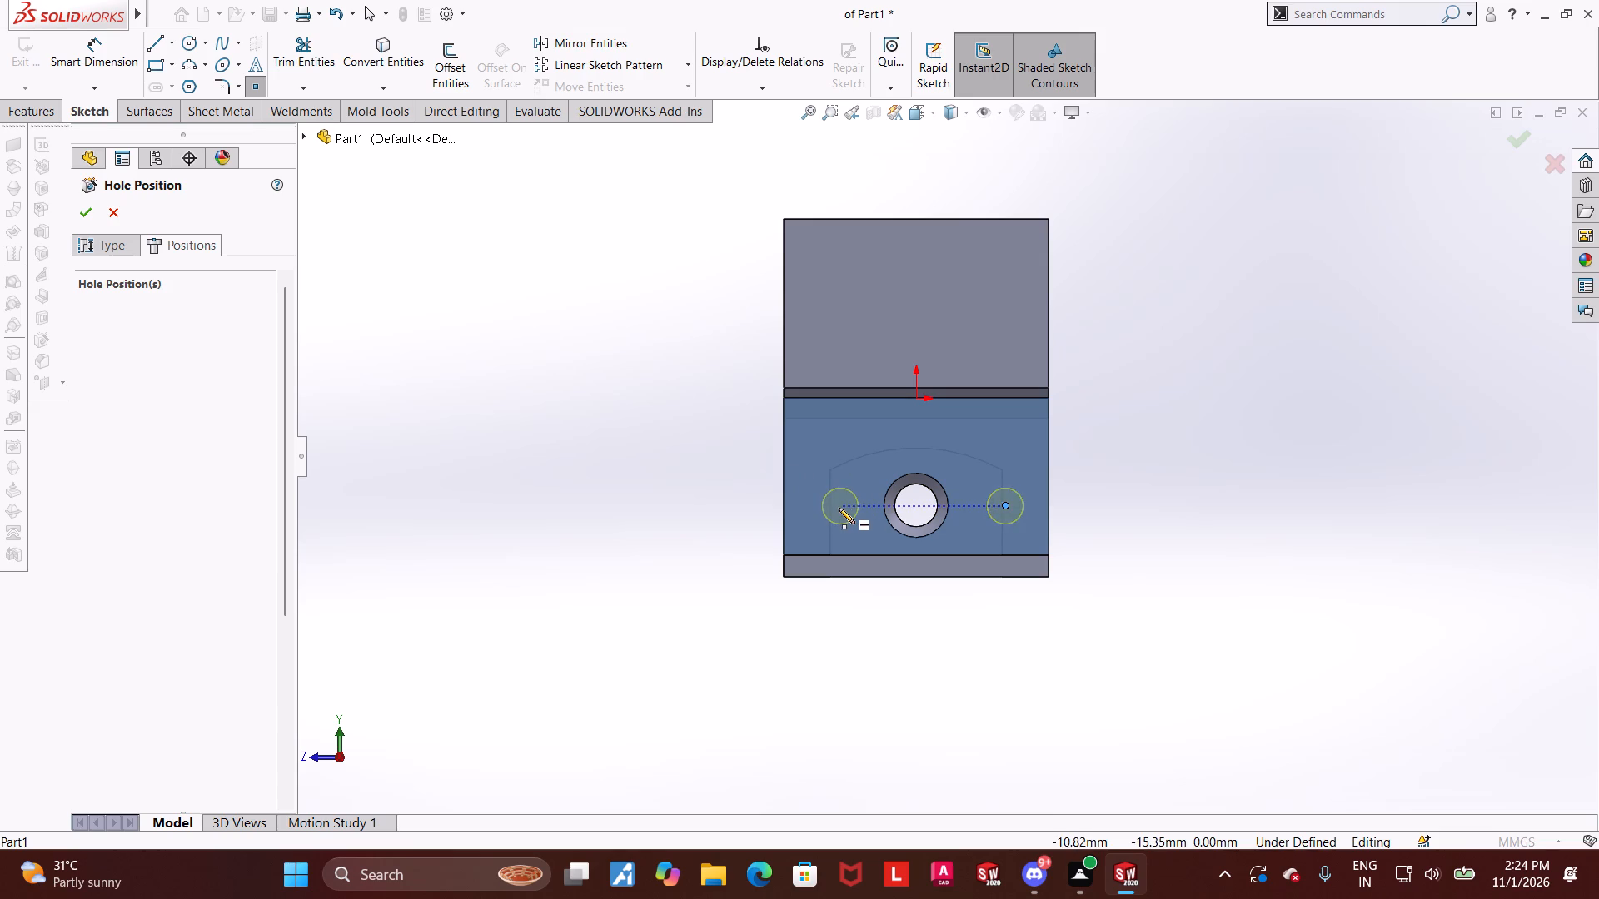
left_click(828, 507)
key("Escape")
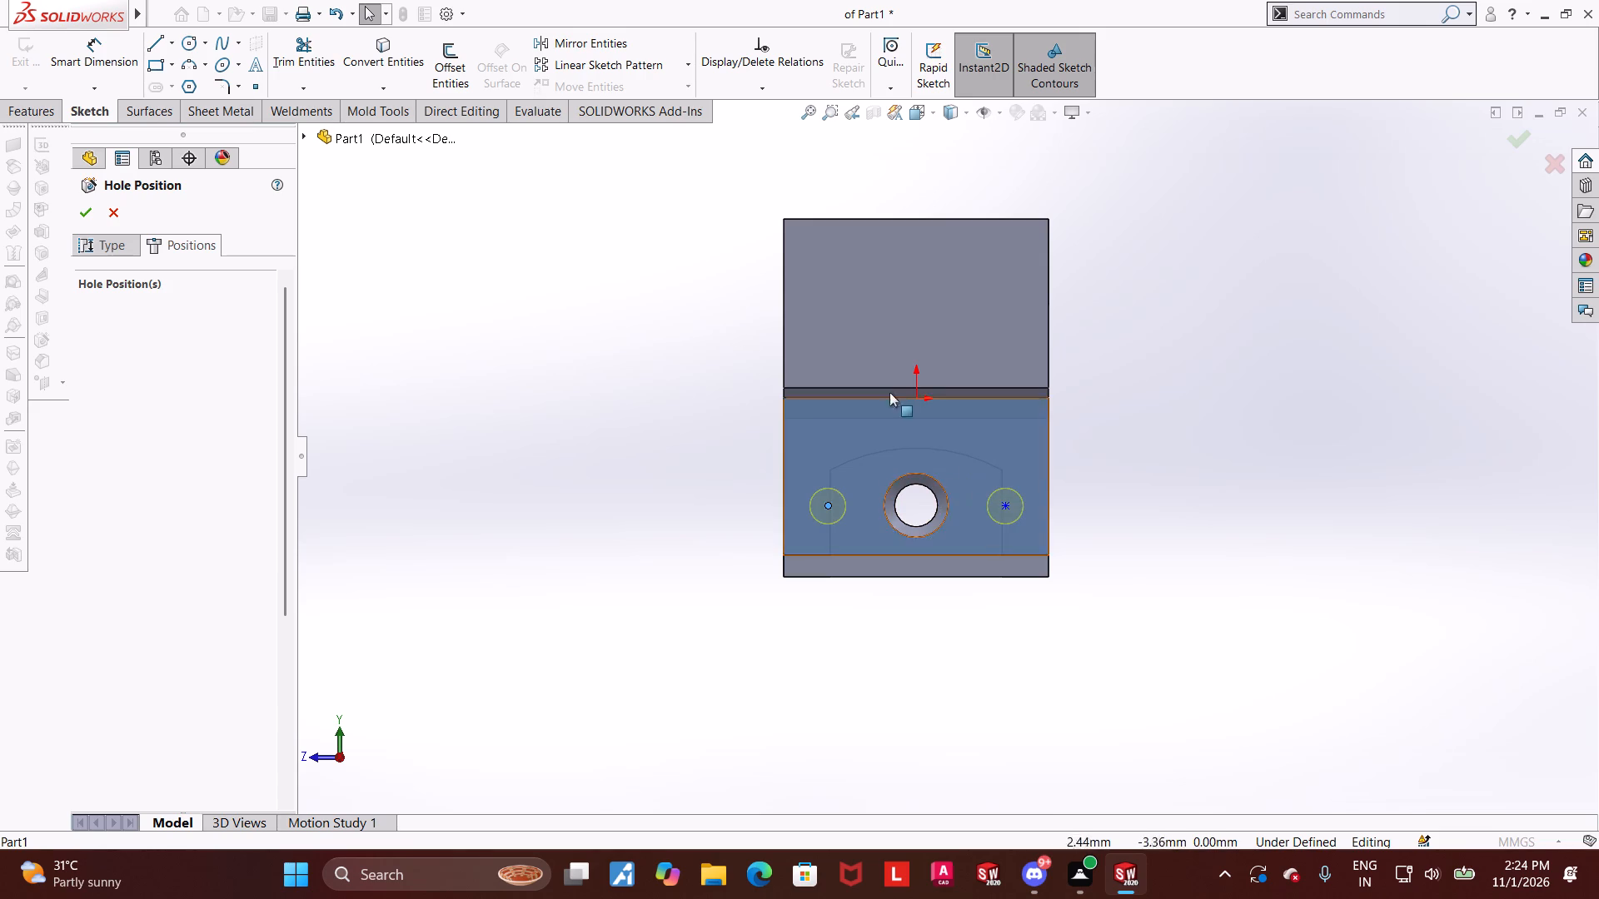
Dimension one hole point 10 mm above the block's bottom edge.
left_click(59, 65)
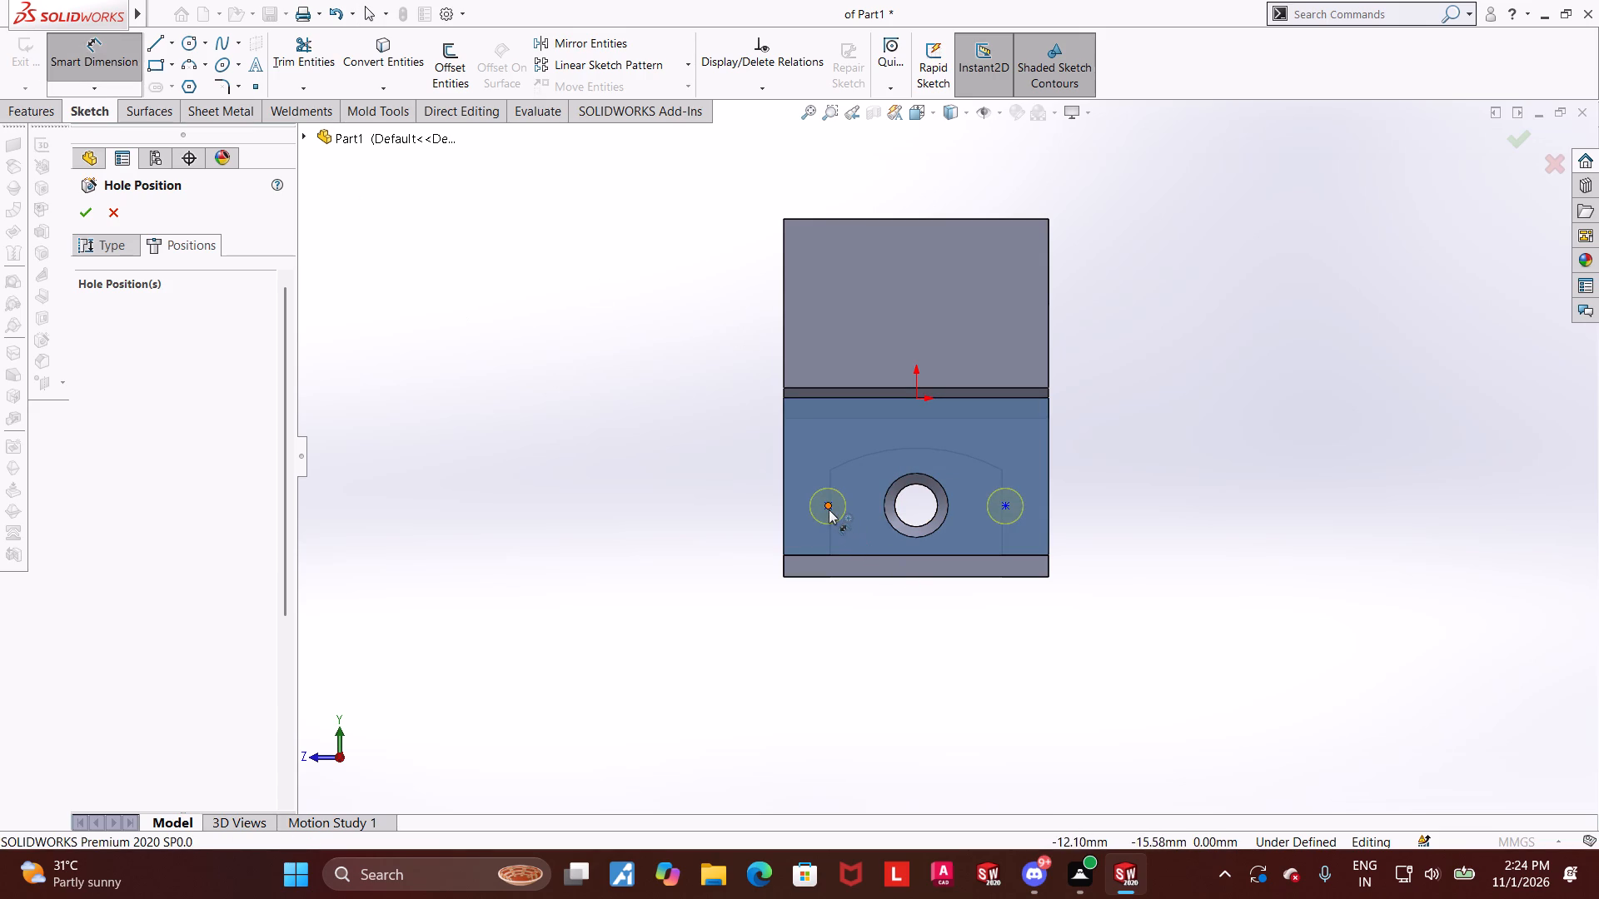
left_click(829, 509)
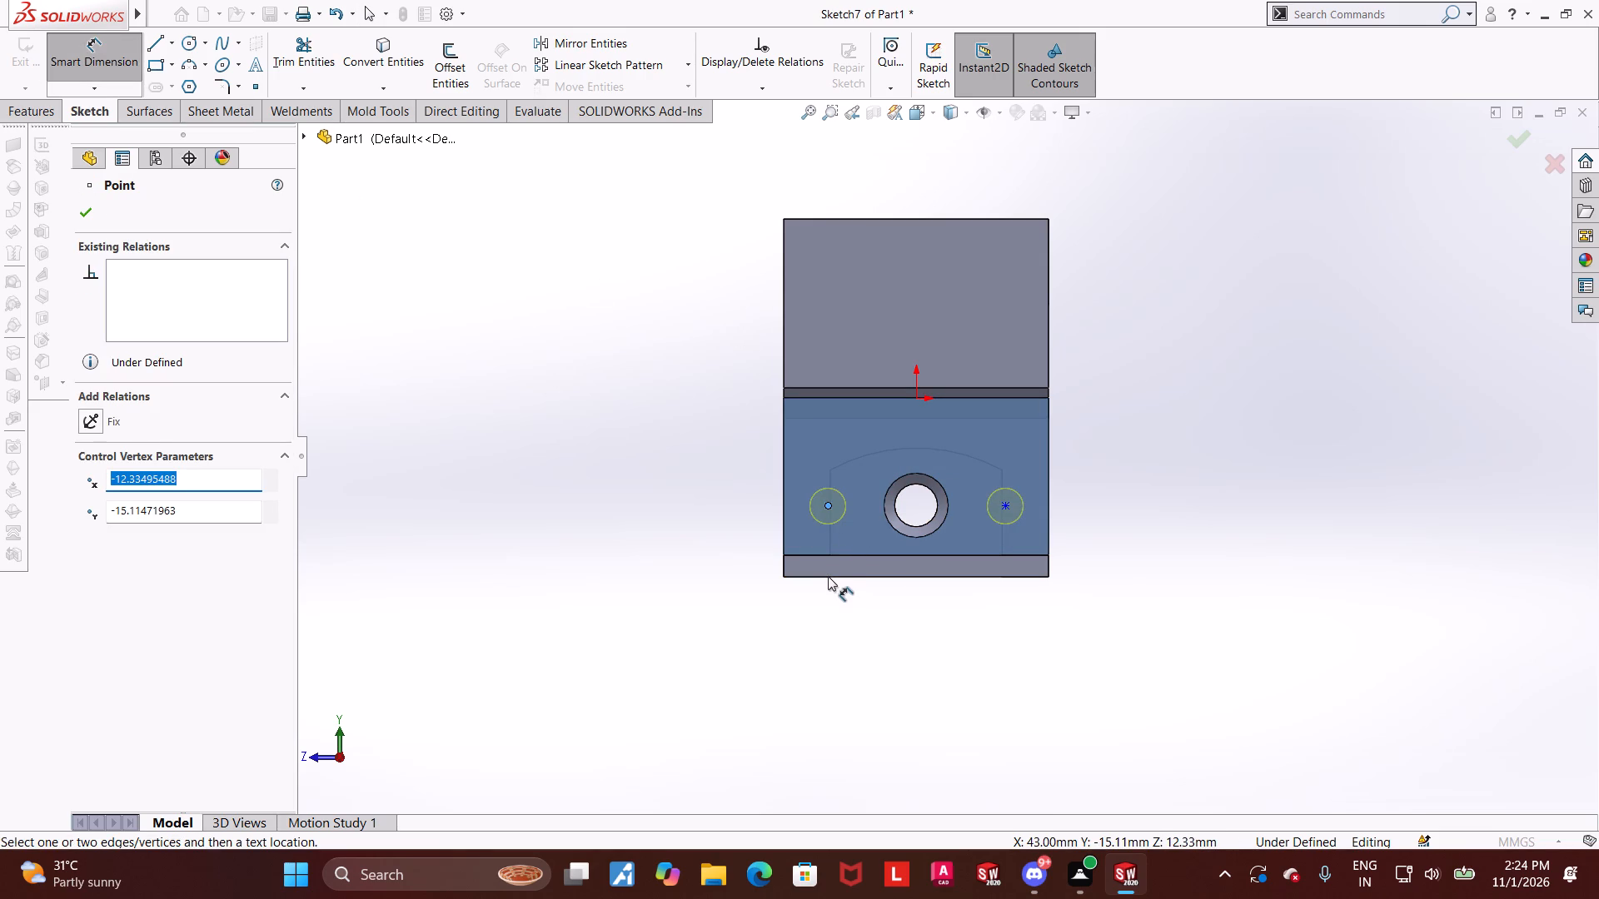
left_click(826, 577)
left_click(578, 536)
type("10")
key("Return")
key("Escape")
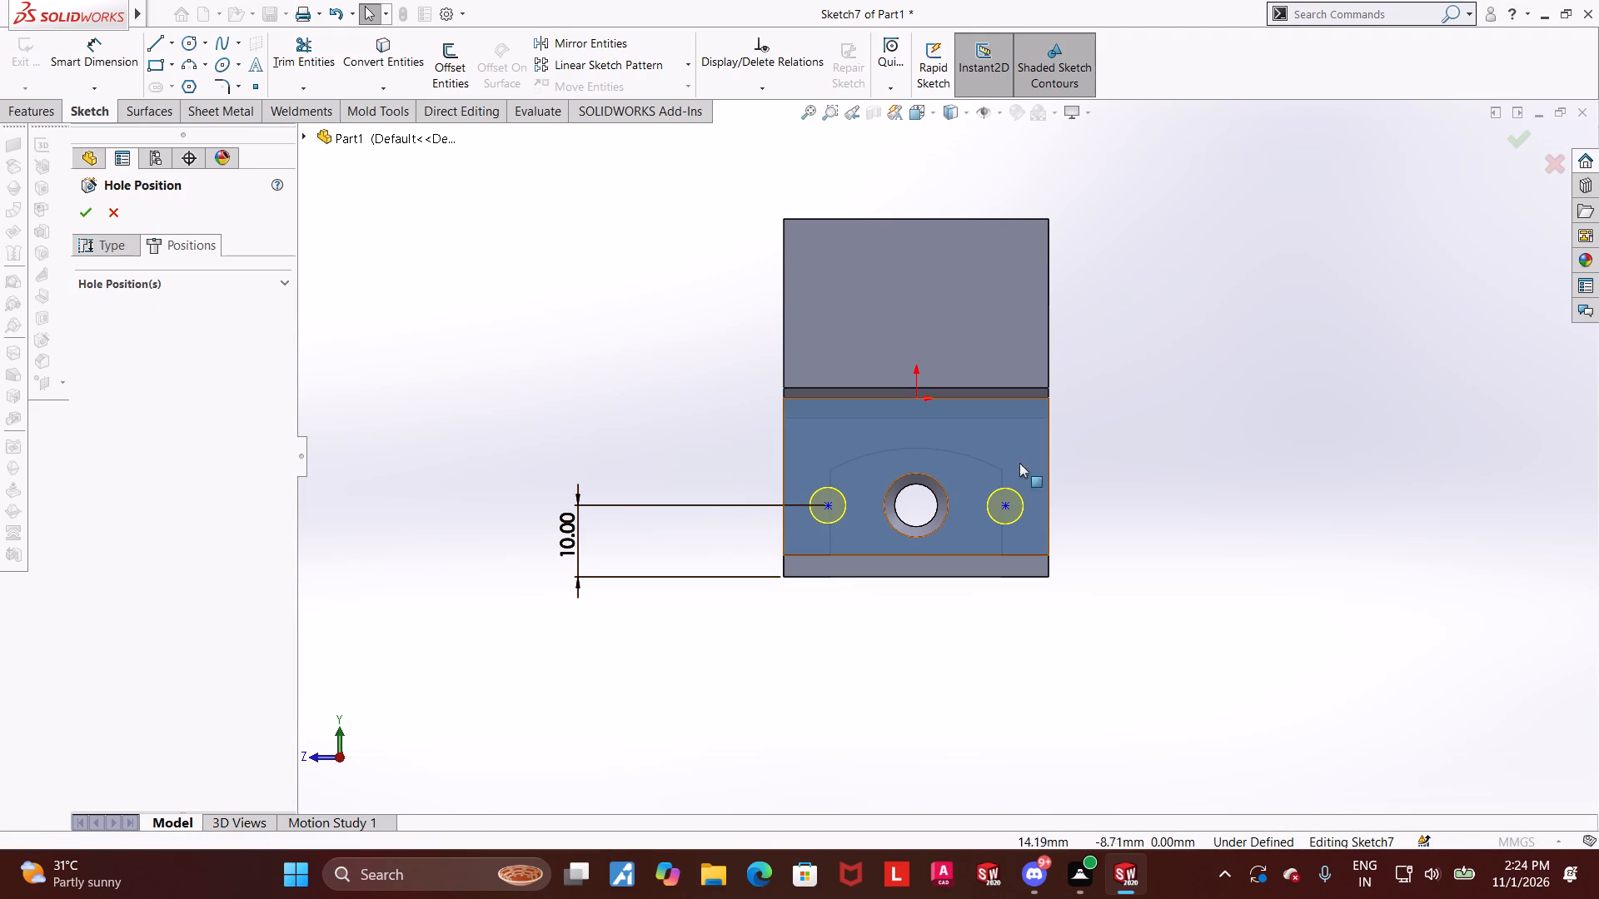
Add a Horizontal relation between the two hole points.
left_click(1006, 505)
left_click(823, 508, "ctrl")
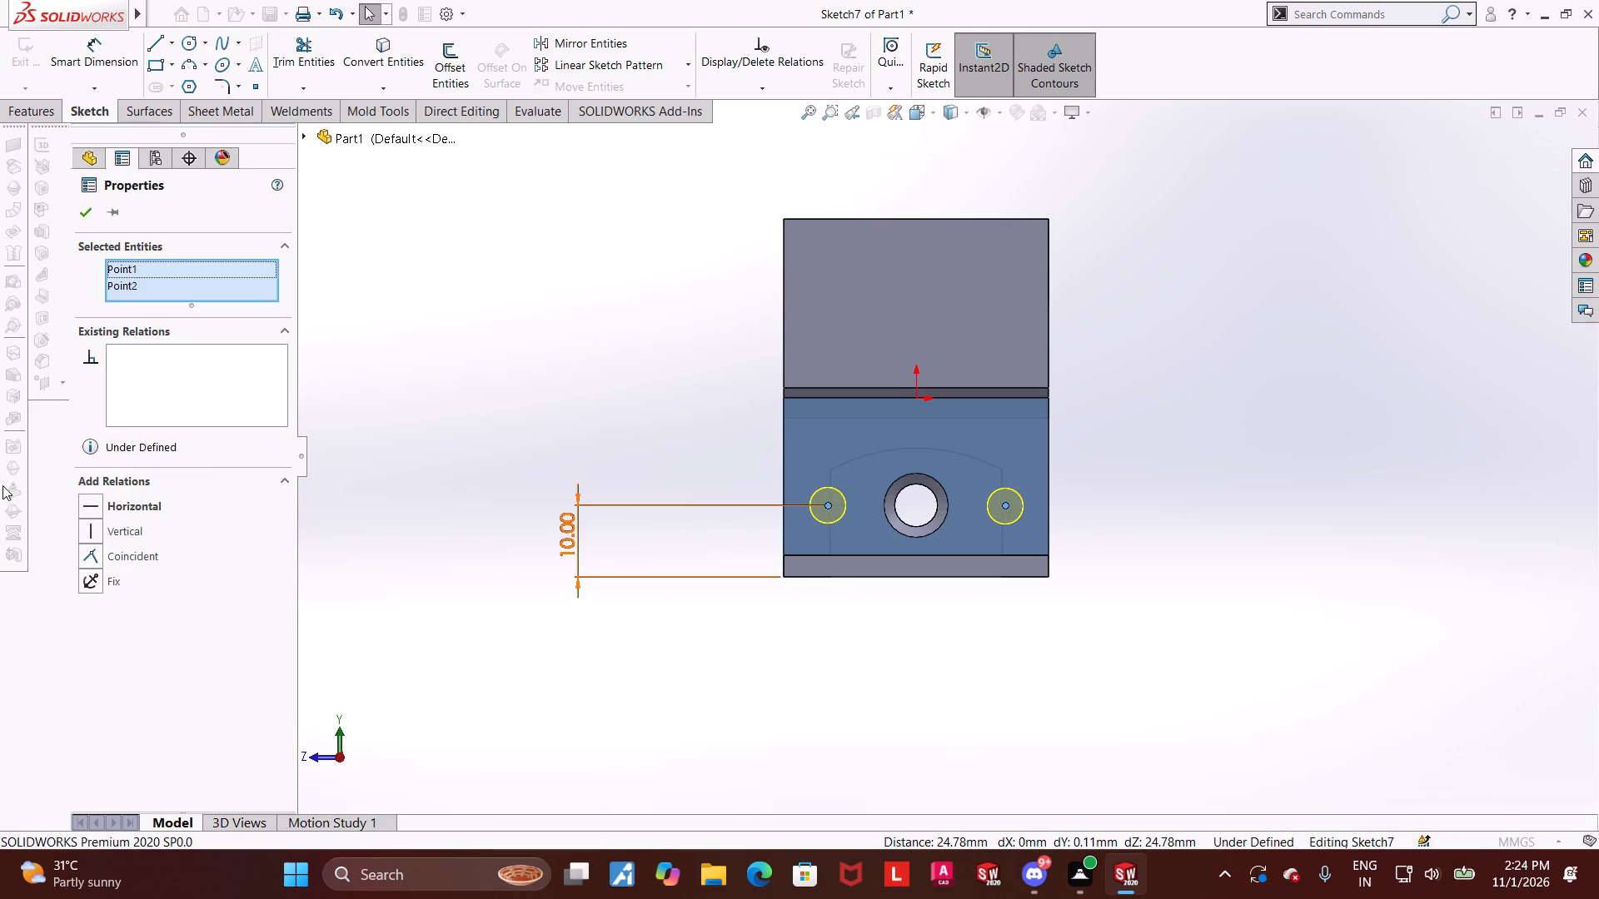
left_click(85, 507)
left_click(1512, 603)
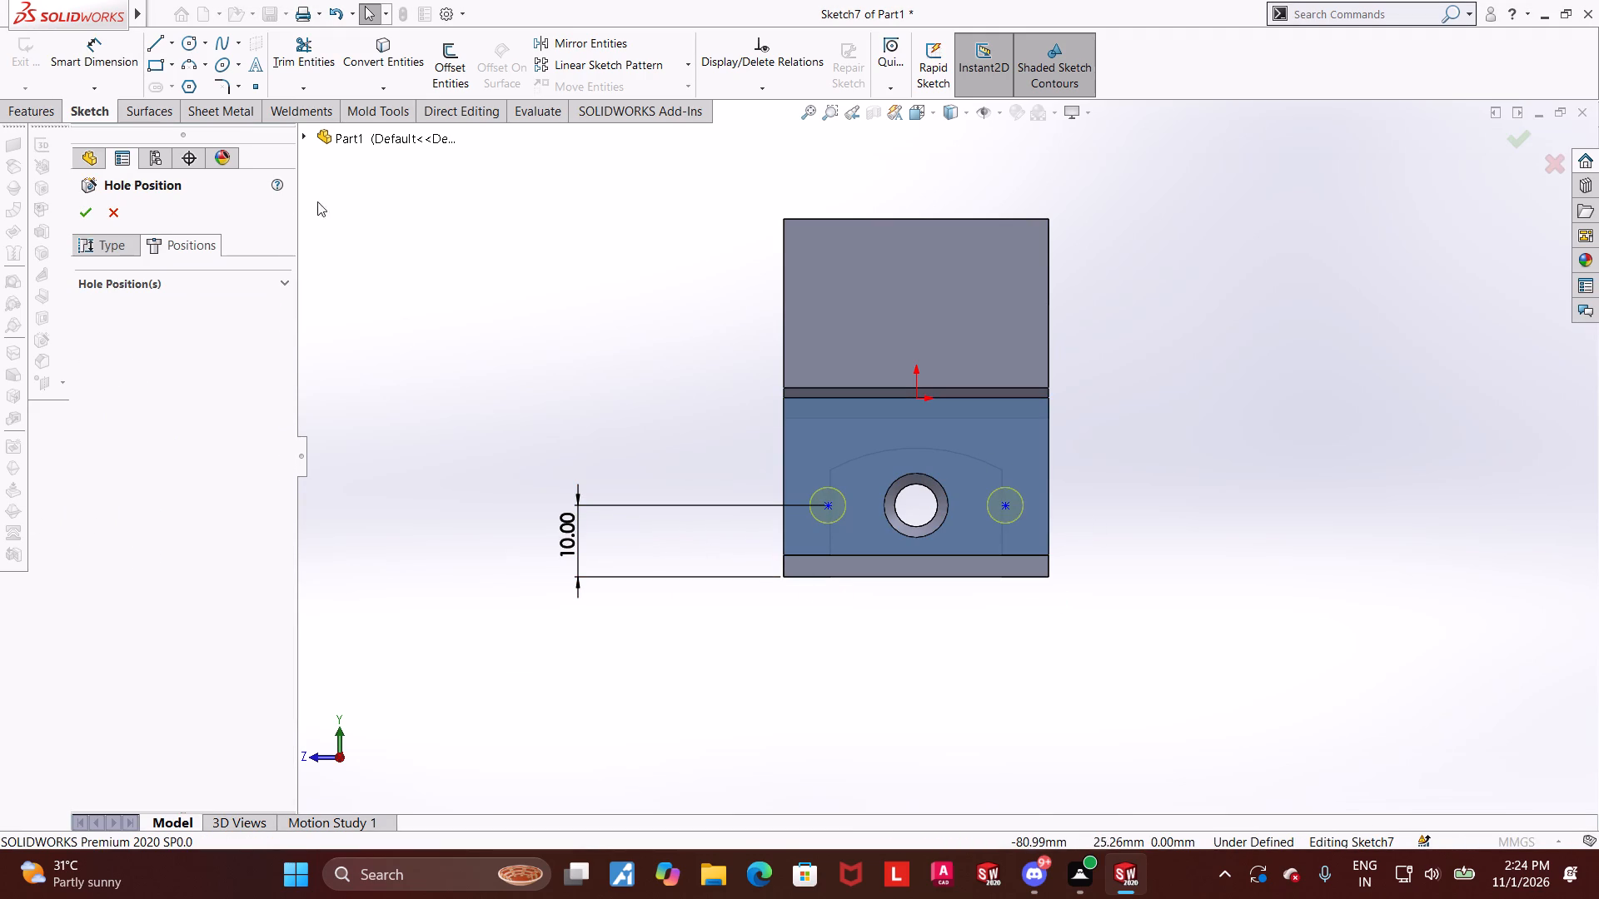
Dimension the spacing between the two hole points as 25 mm.
left_click(89, 57)
left_click(828, 504)
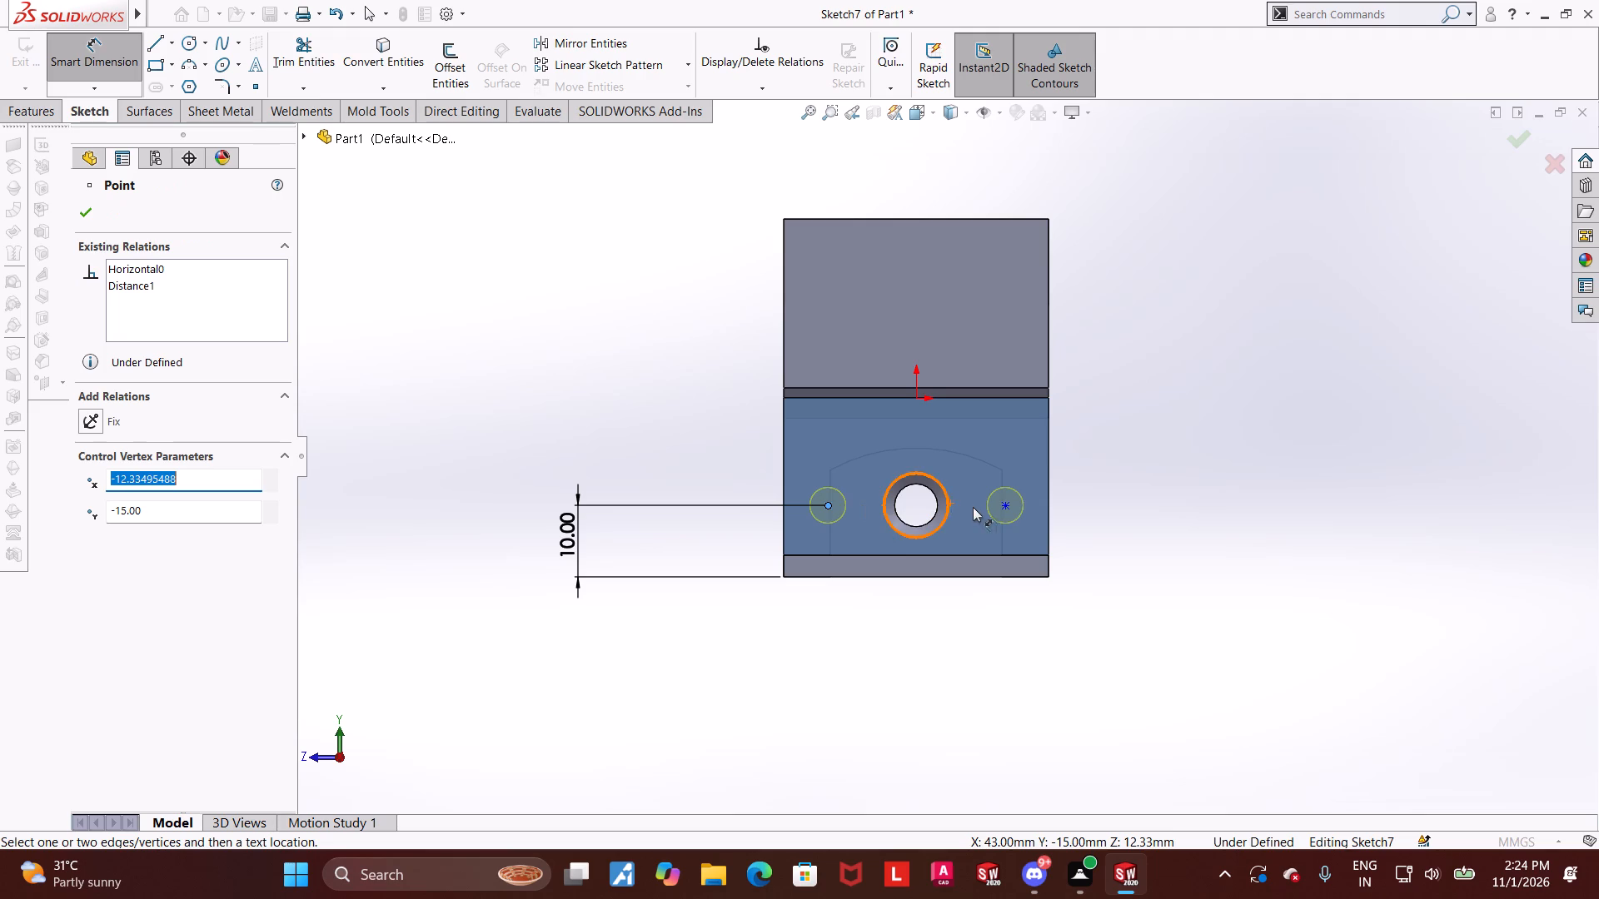
left_click(1004, 508)
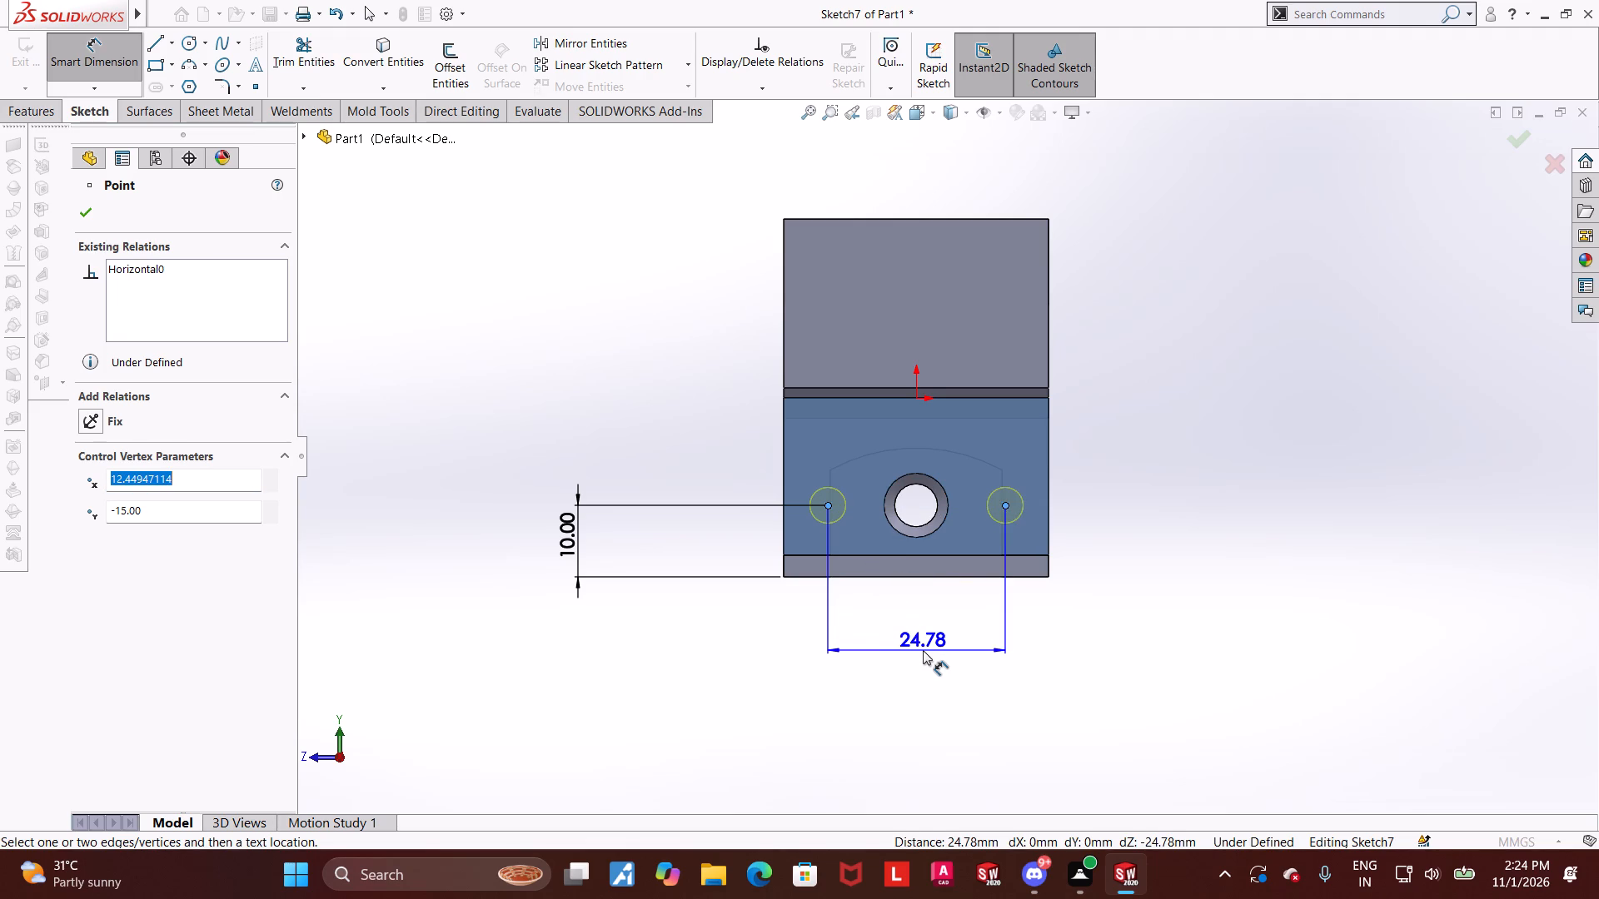
left_click(923, 650)
key("2")
key("5")
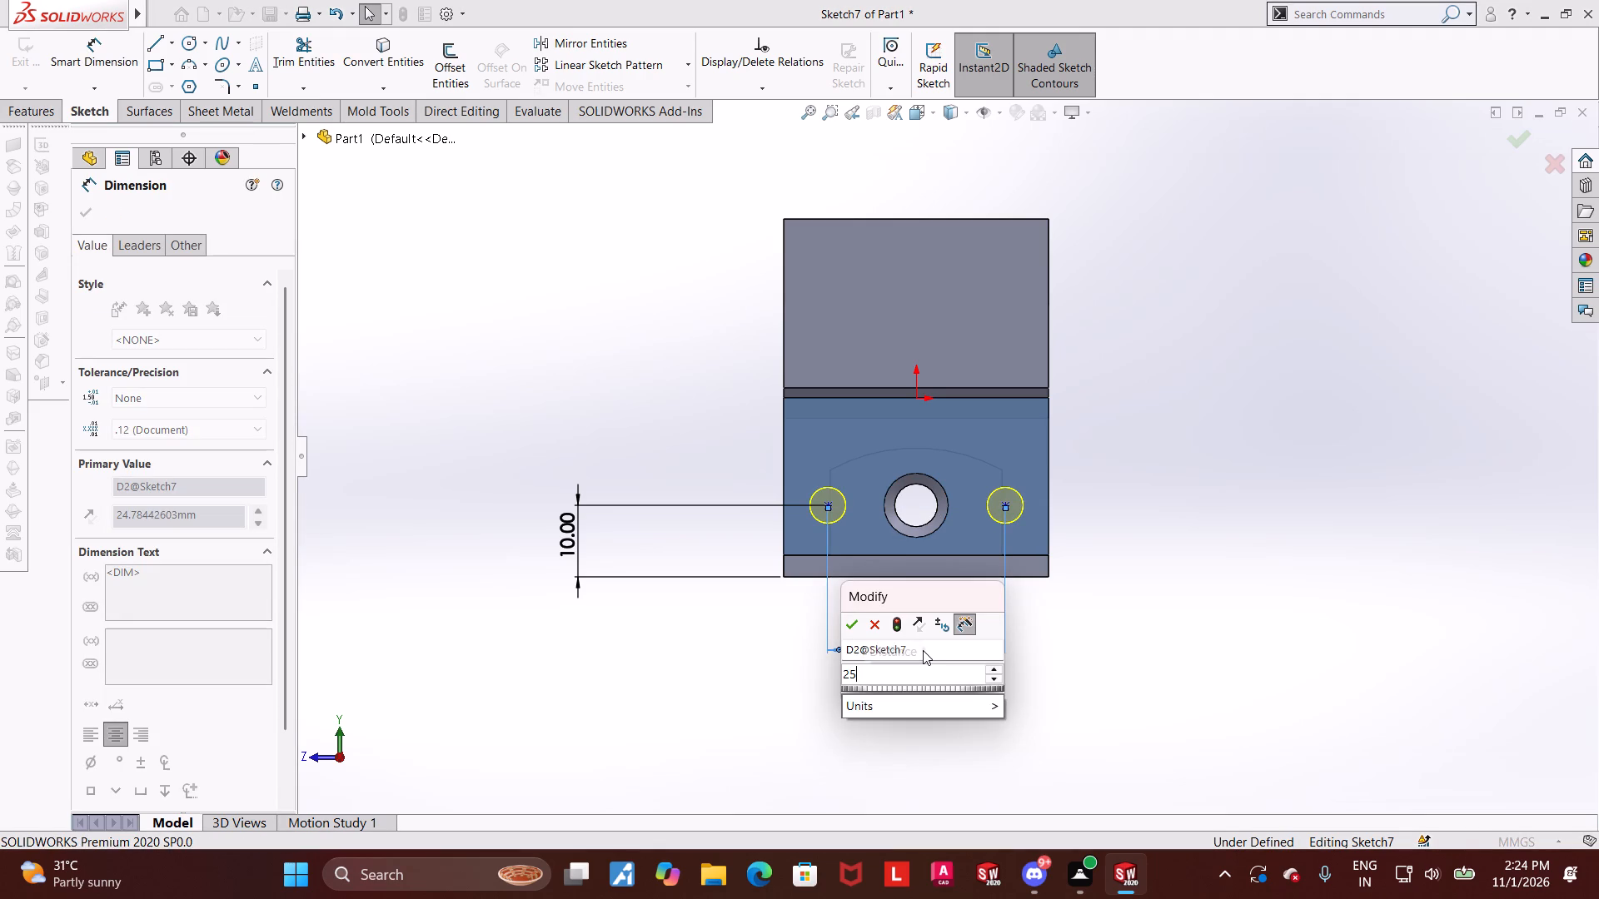
key("Return")
left_click(1130, 621)
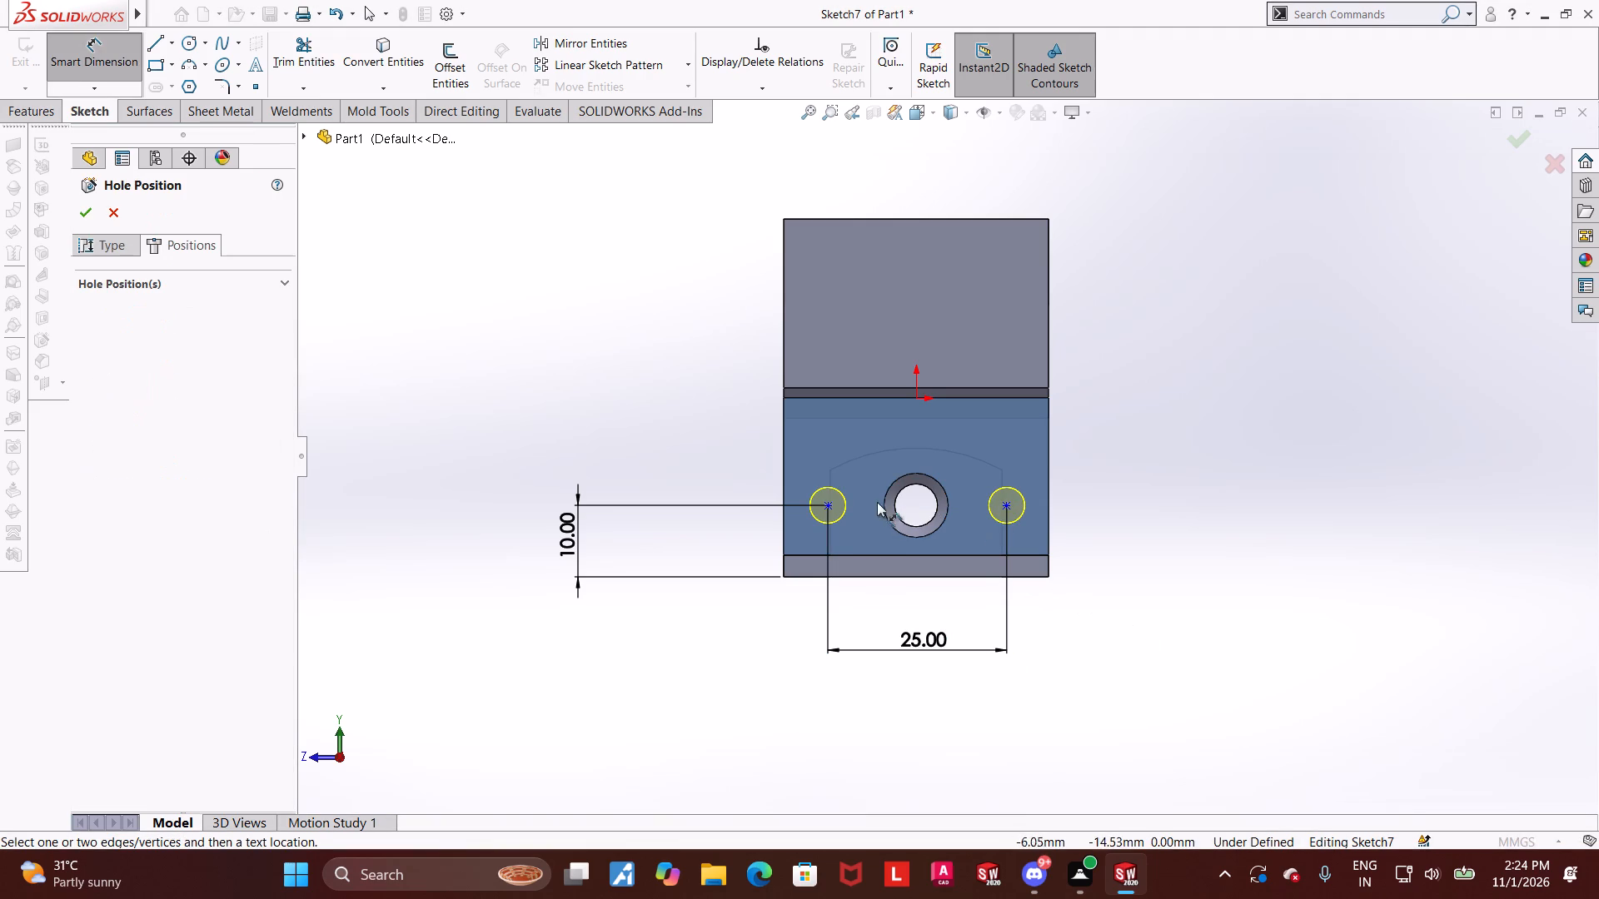
Draw a short vertical centerline down from the sketch origin, ending above the countersunk hole.
left_click(172, 45)
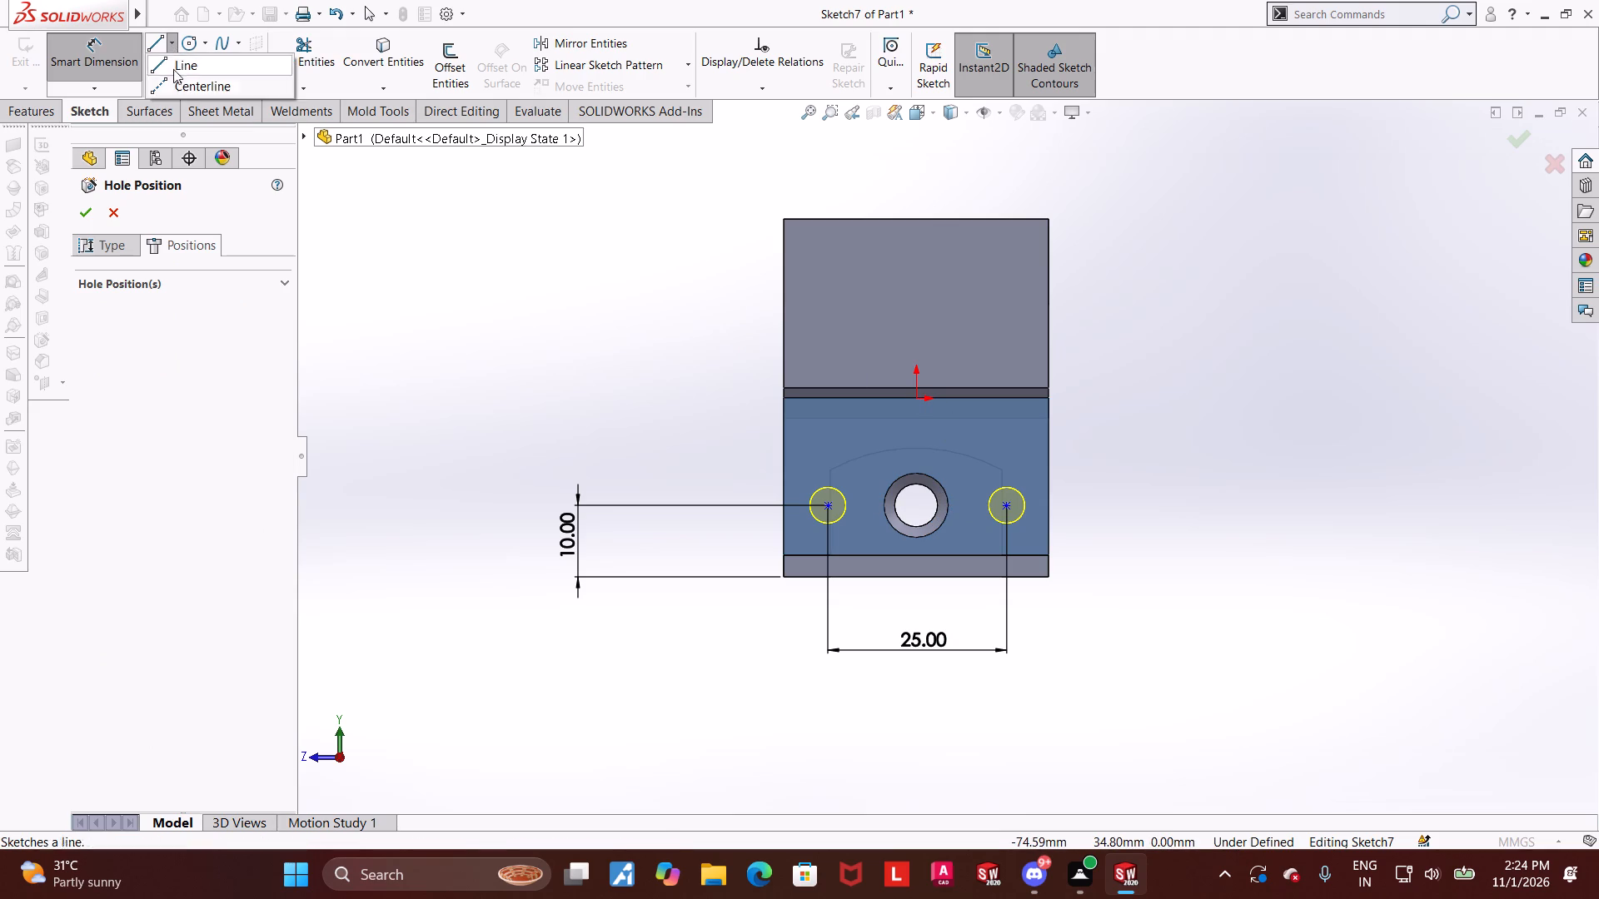
left_click(177, 92)
left_click(913, 398)
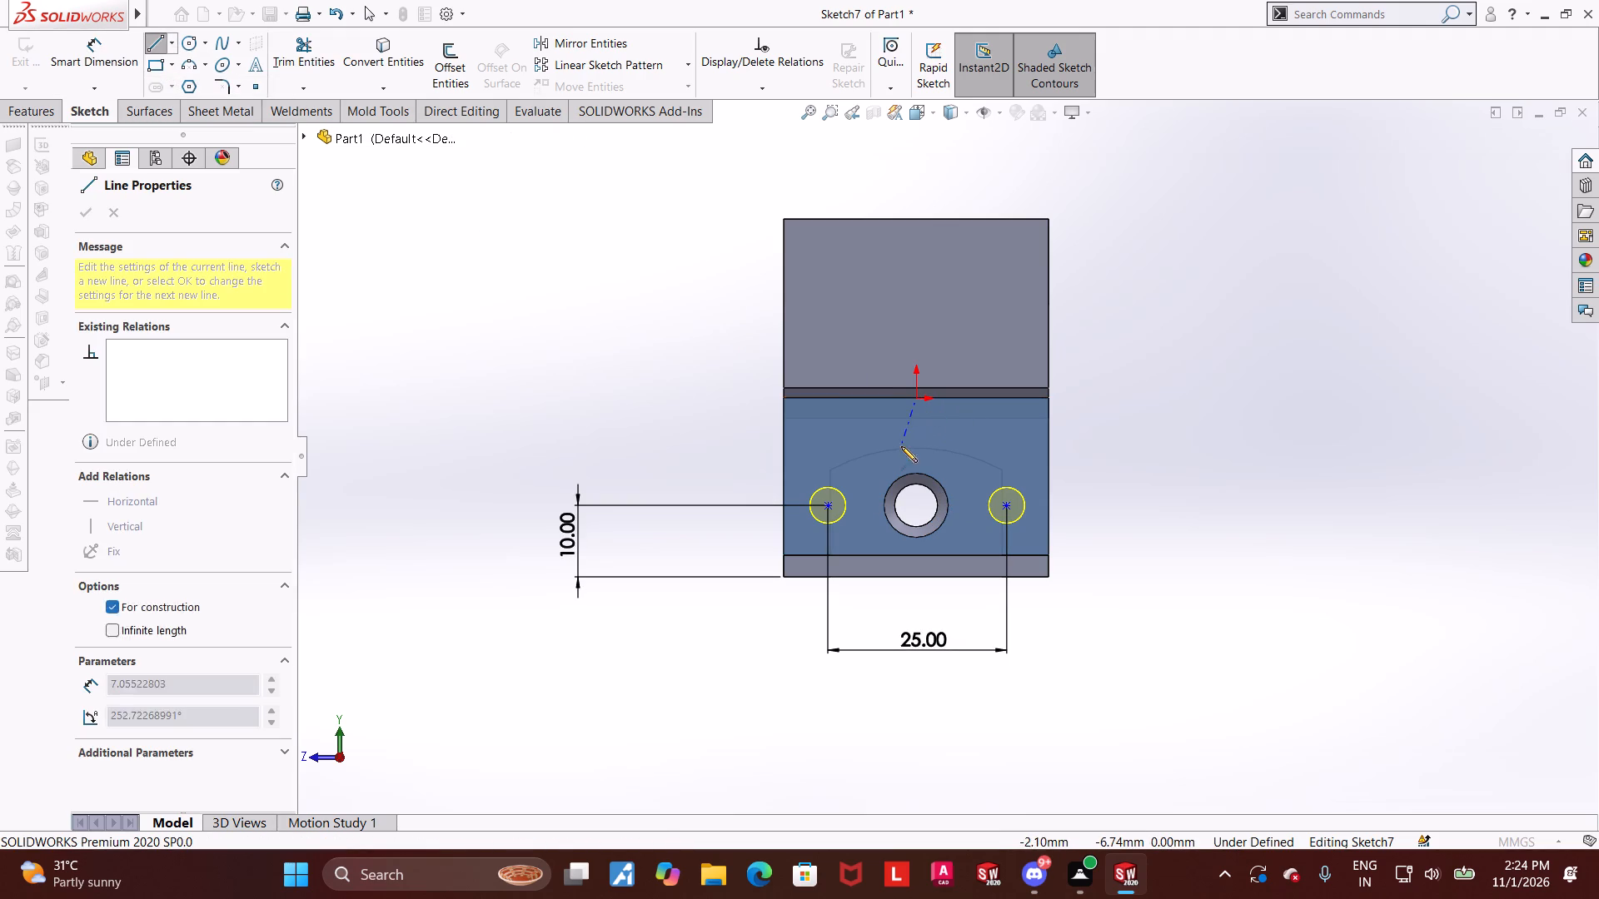
key("Escape")
scroll(979, 416, "down", 2)
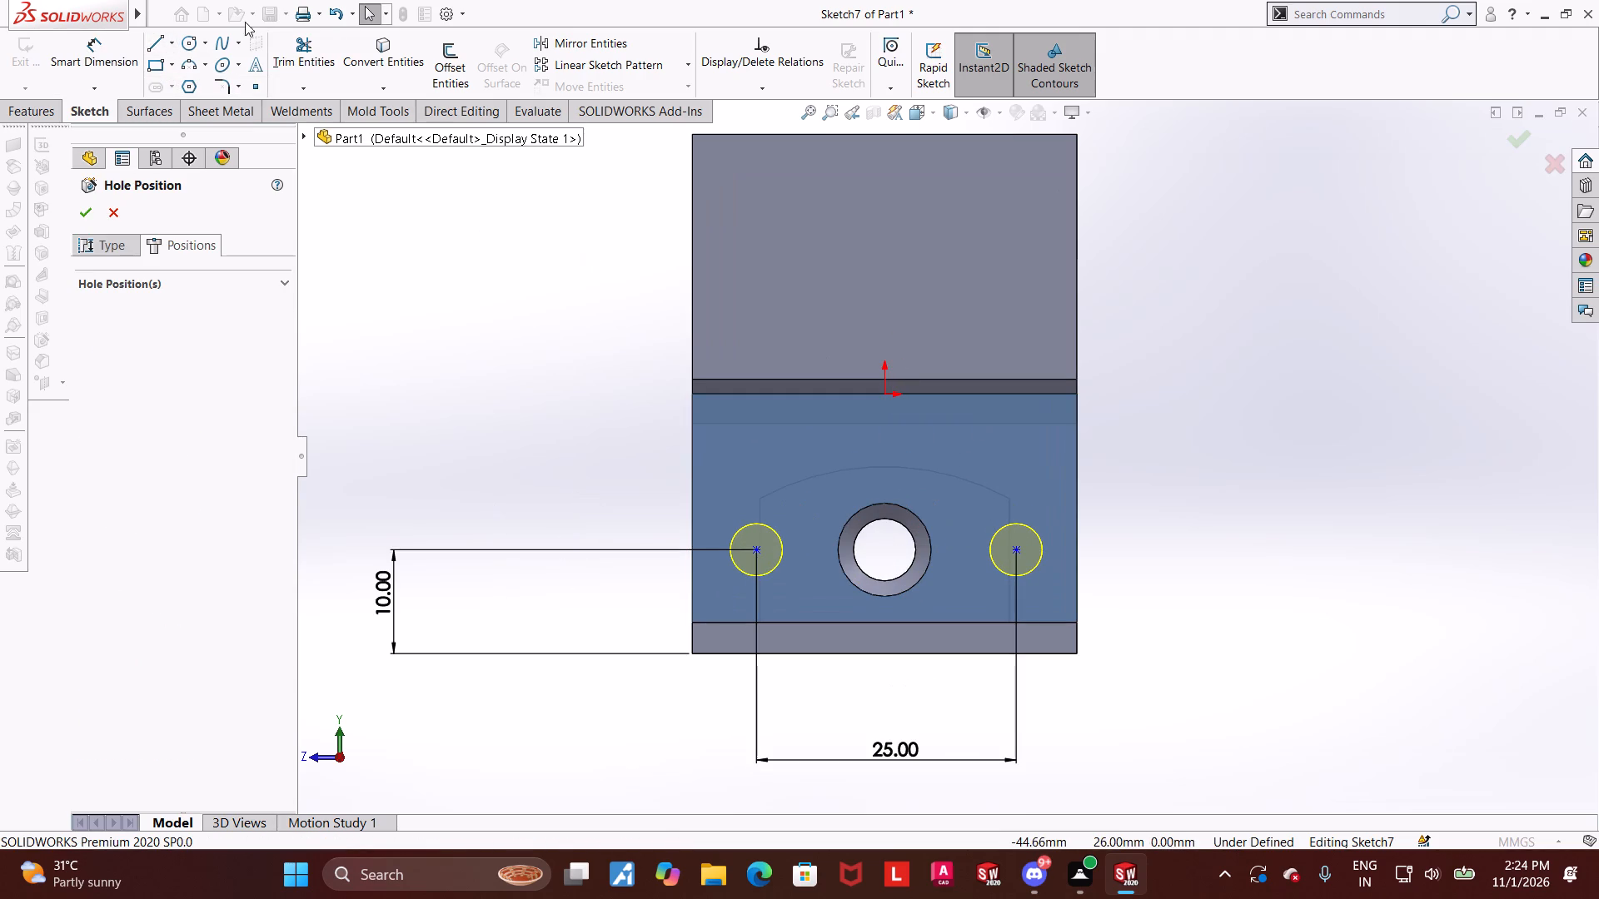
left_click(173, 37)
left_click(178, 87)
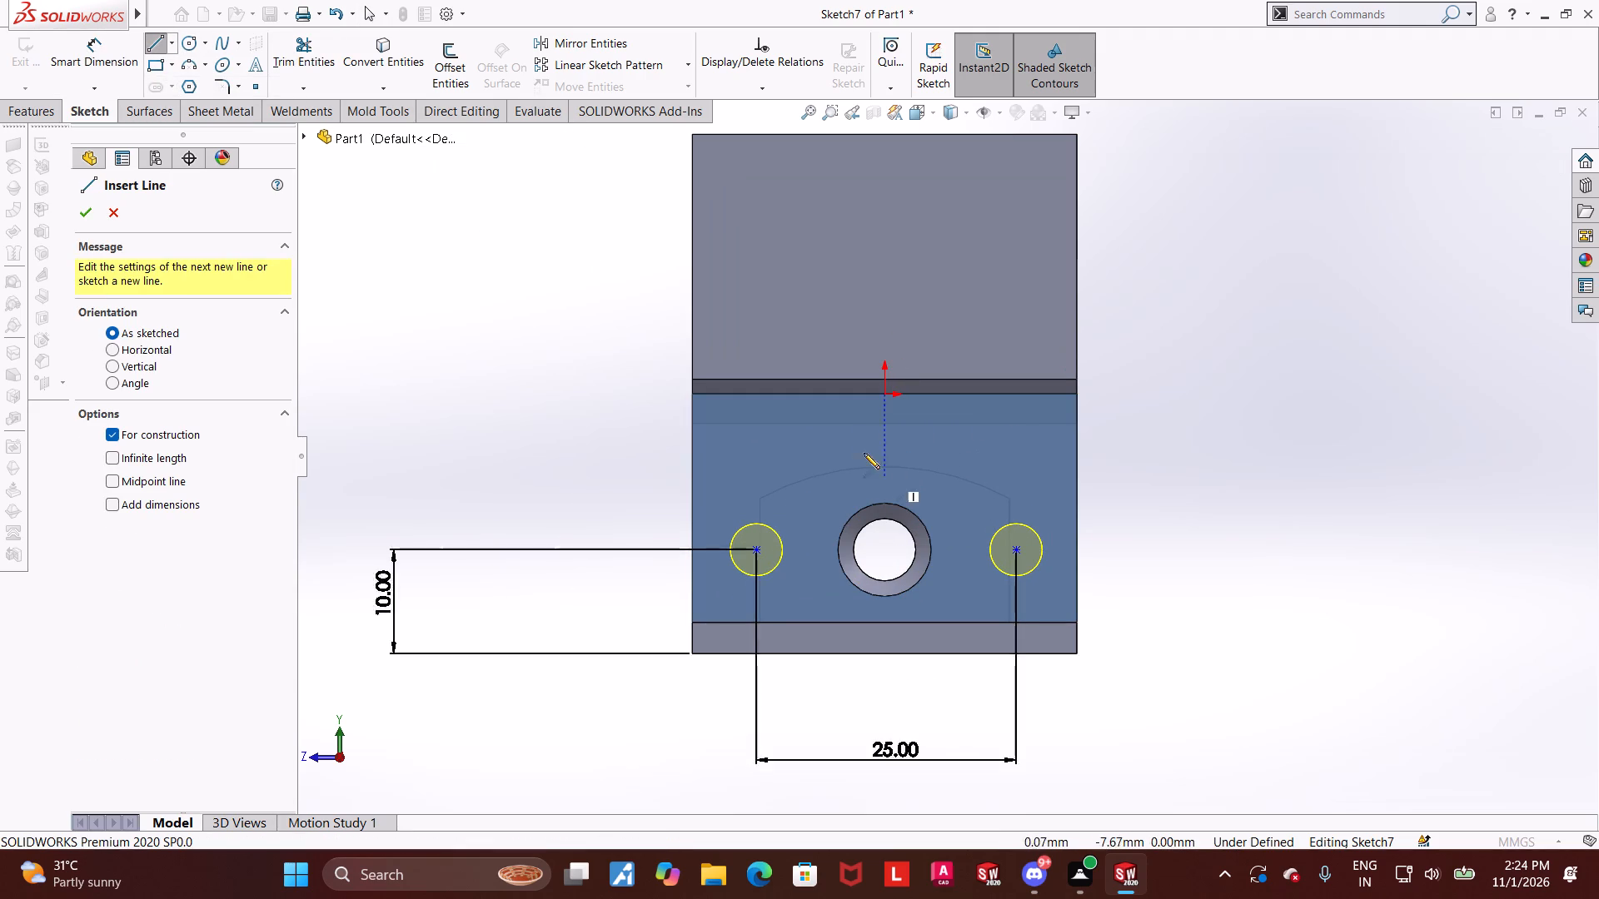
left_click(882, 394)
left_click(883, 456)
key("Escape")
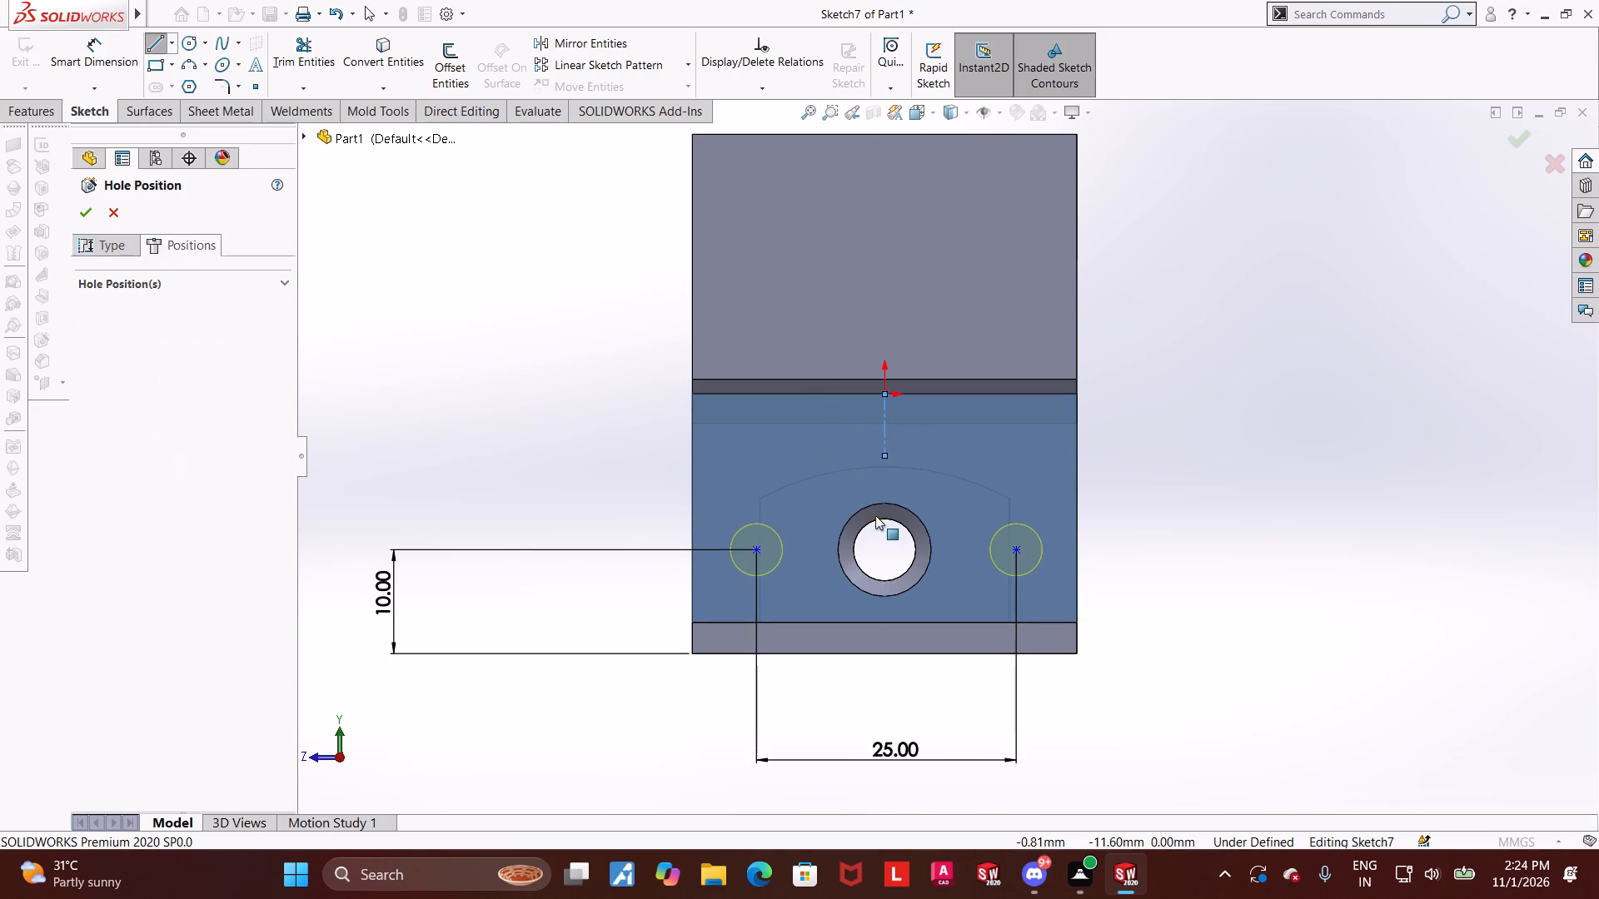
key("Escape")
Make the two hole points symmetric about the short vertical centerline.
left_click(755, 551)
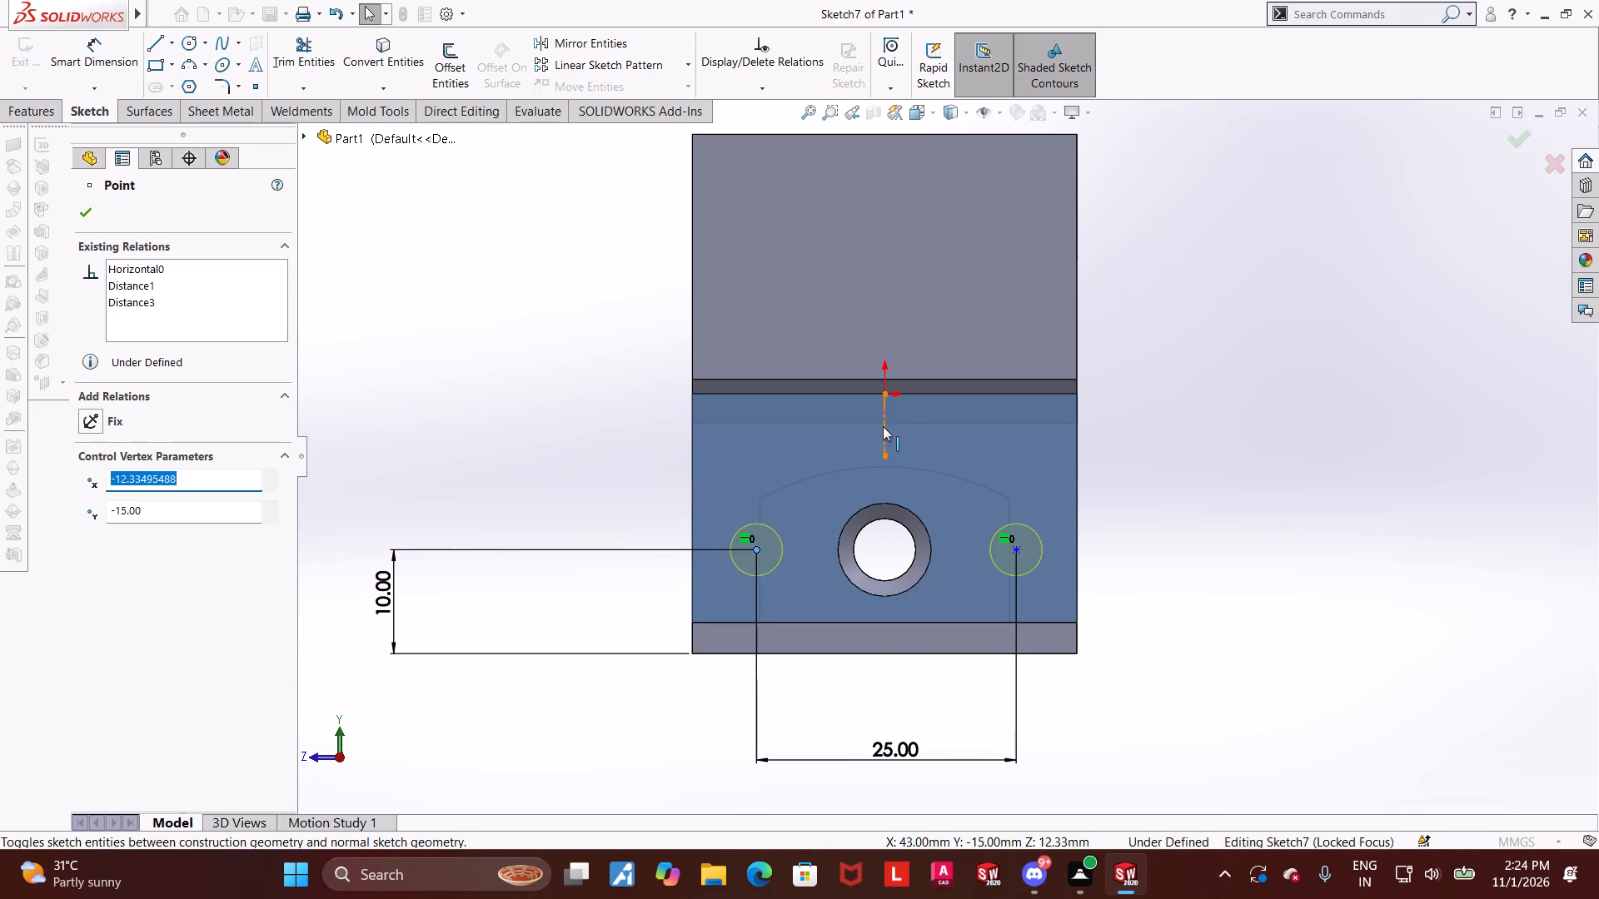
left_click(883, 426, "ctrl")
left_click(1017, 549, "ctrl")
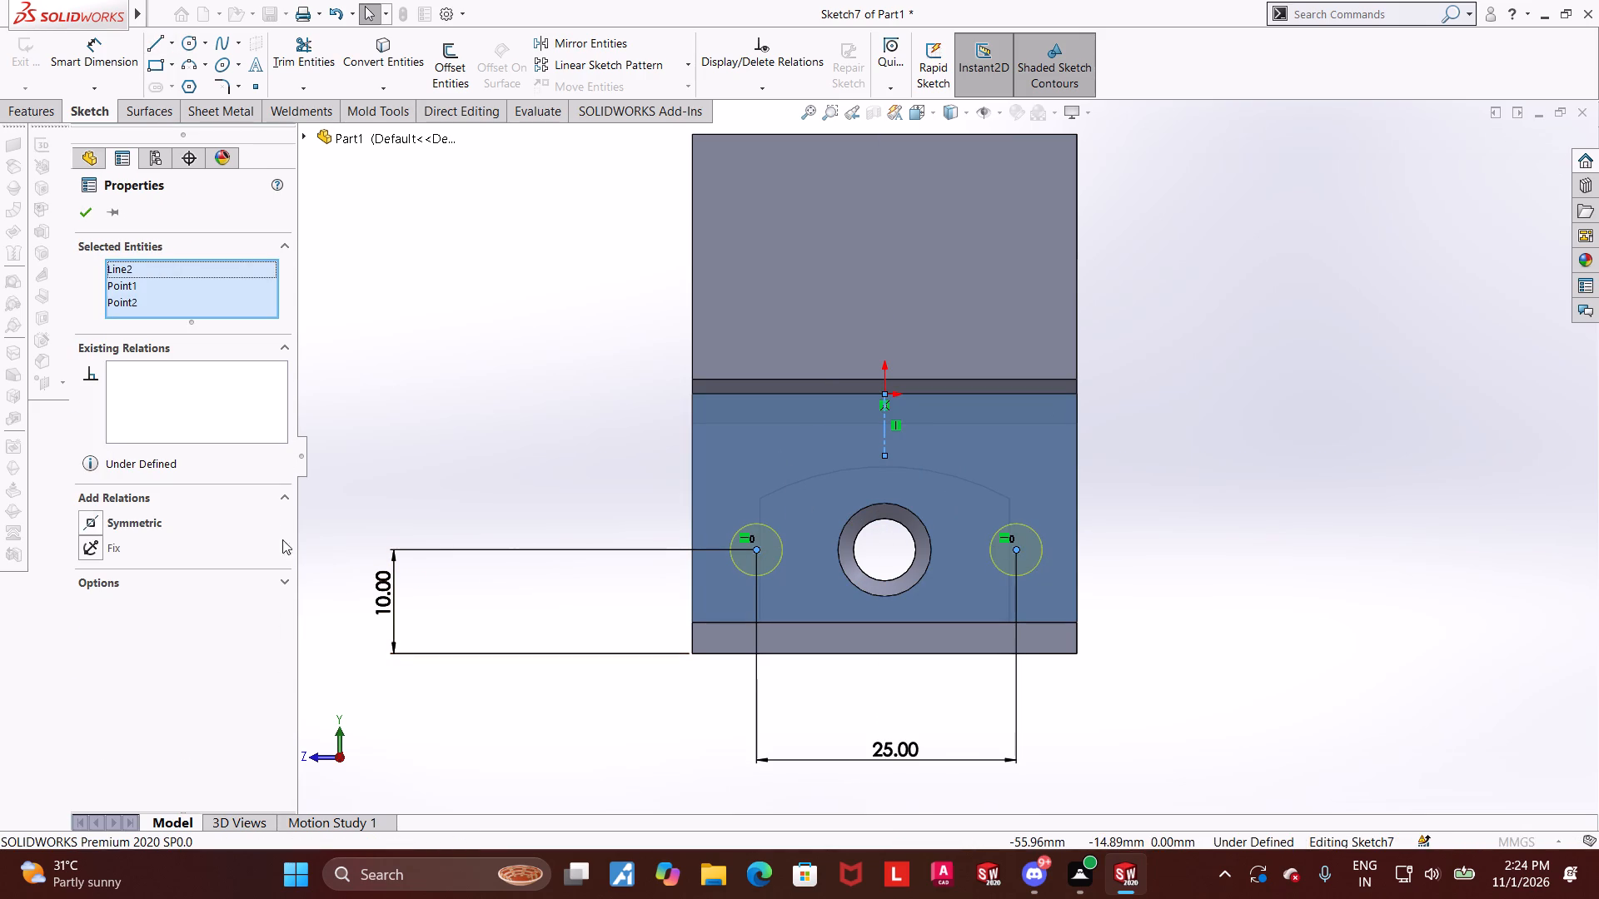
left_click(88, 527)
left_click(1268, 502)
Finish the 5 mm hole feature on the block's front face.
scroll(1257, 505, "up", 1)
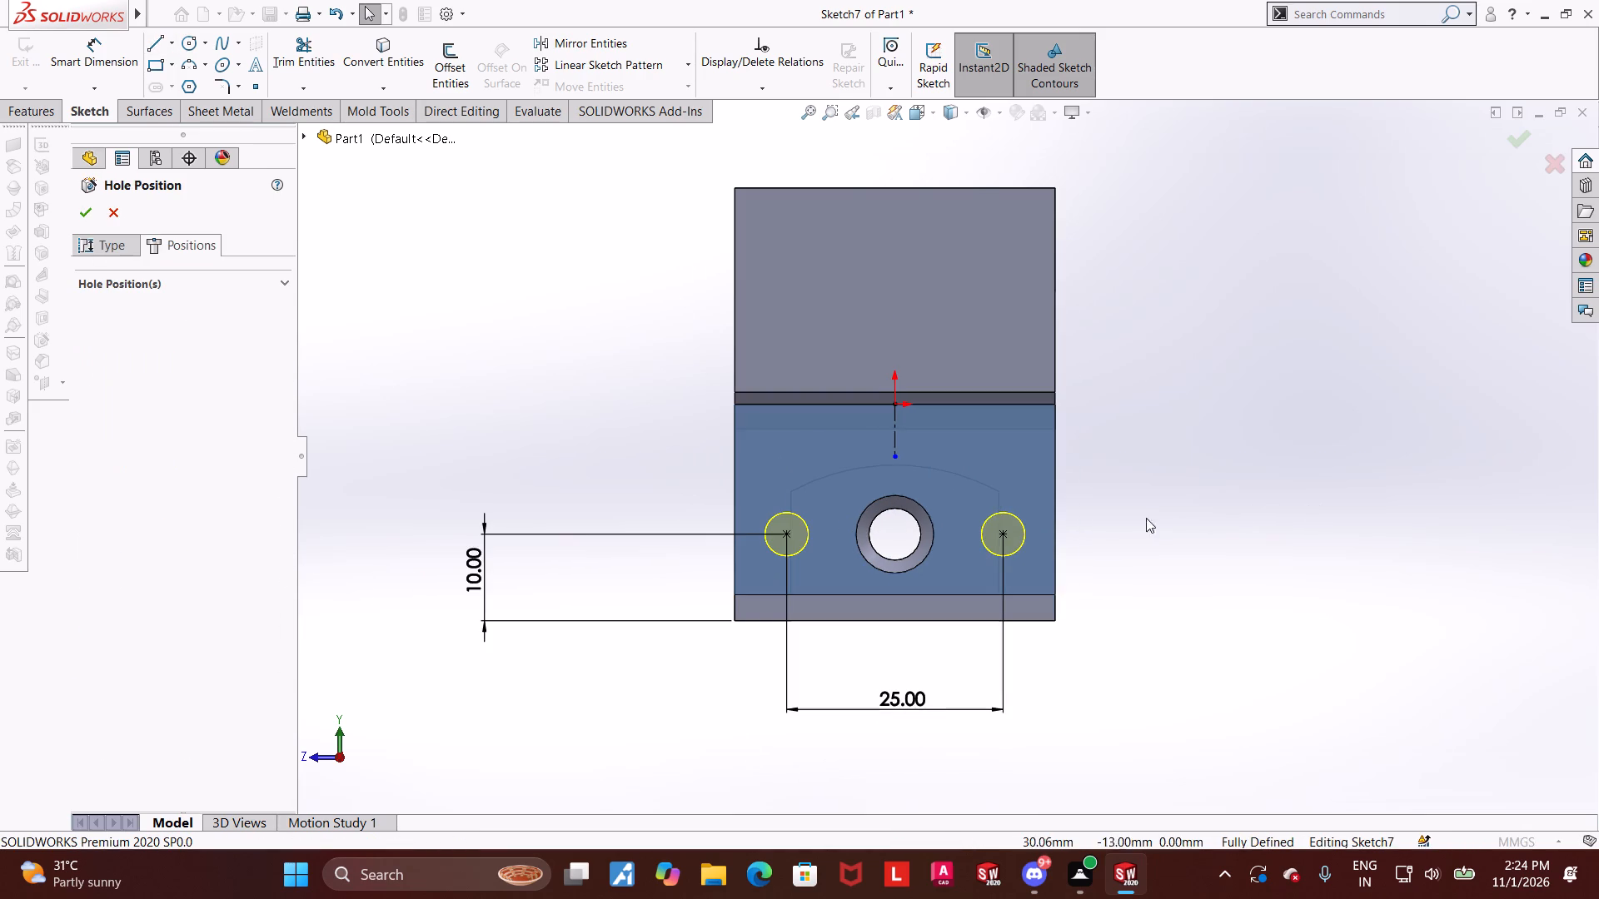
scroll(999, 532, "down", 1)
middle_click_drag(1168, 493, 1283, 505)
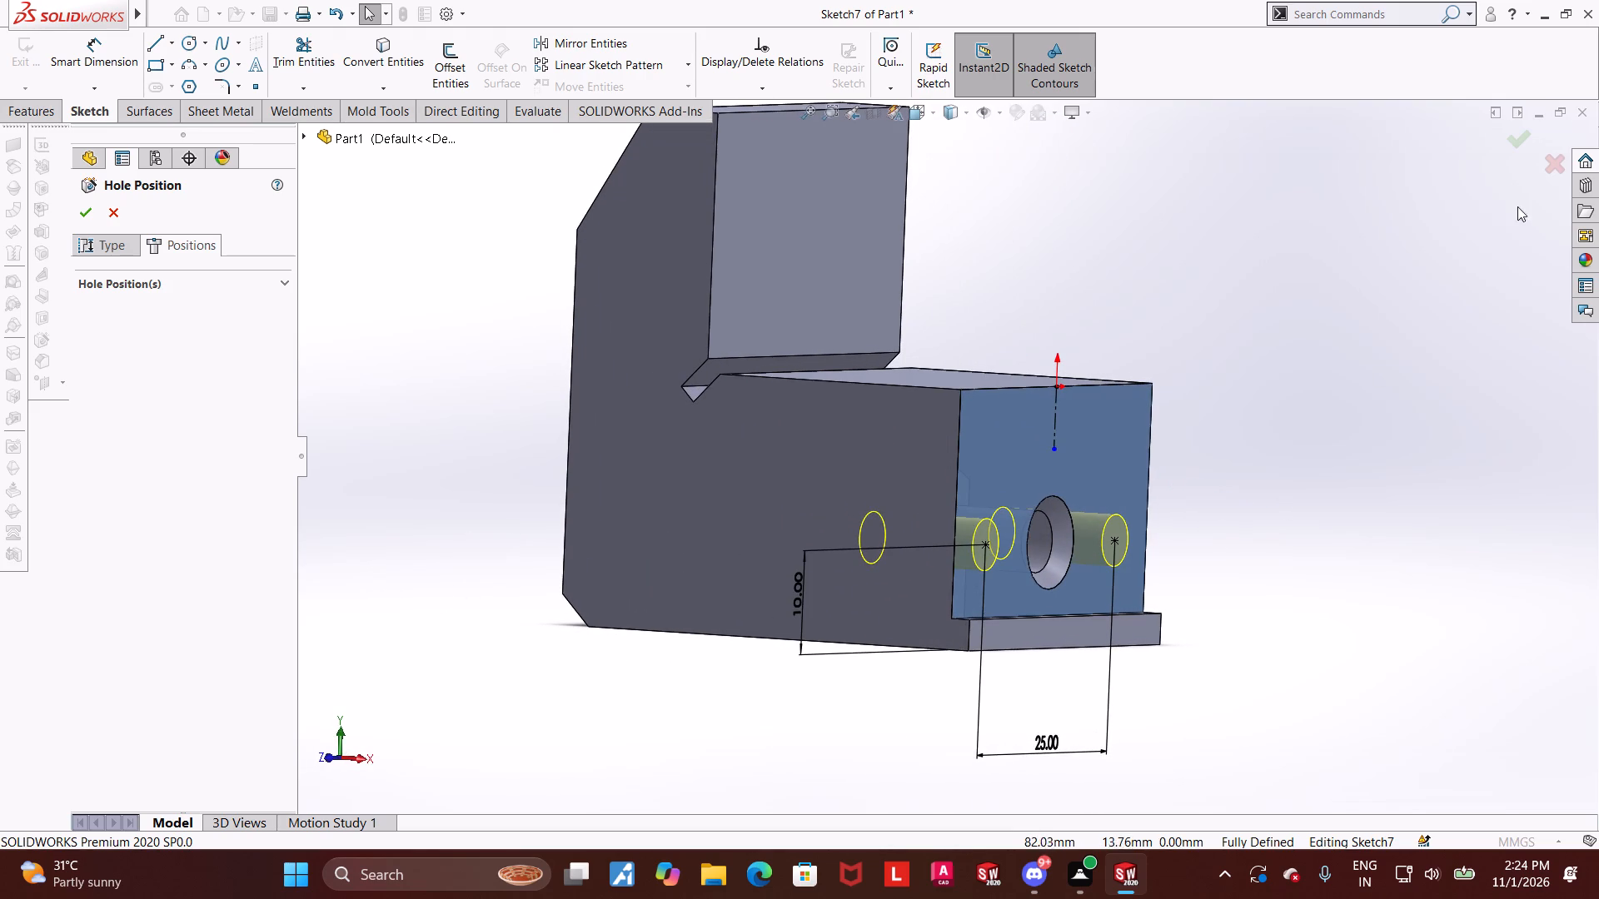
middle_click_drag(1288, 381, 1267, 400)
scroll(1267, 400, "up", 2)
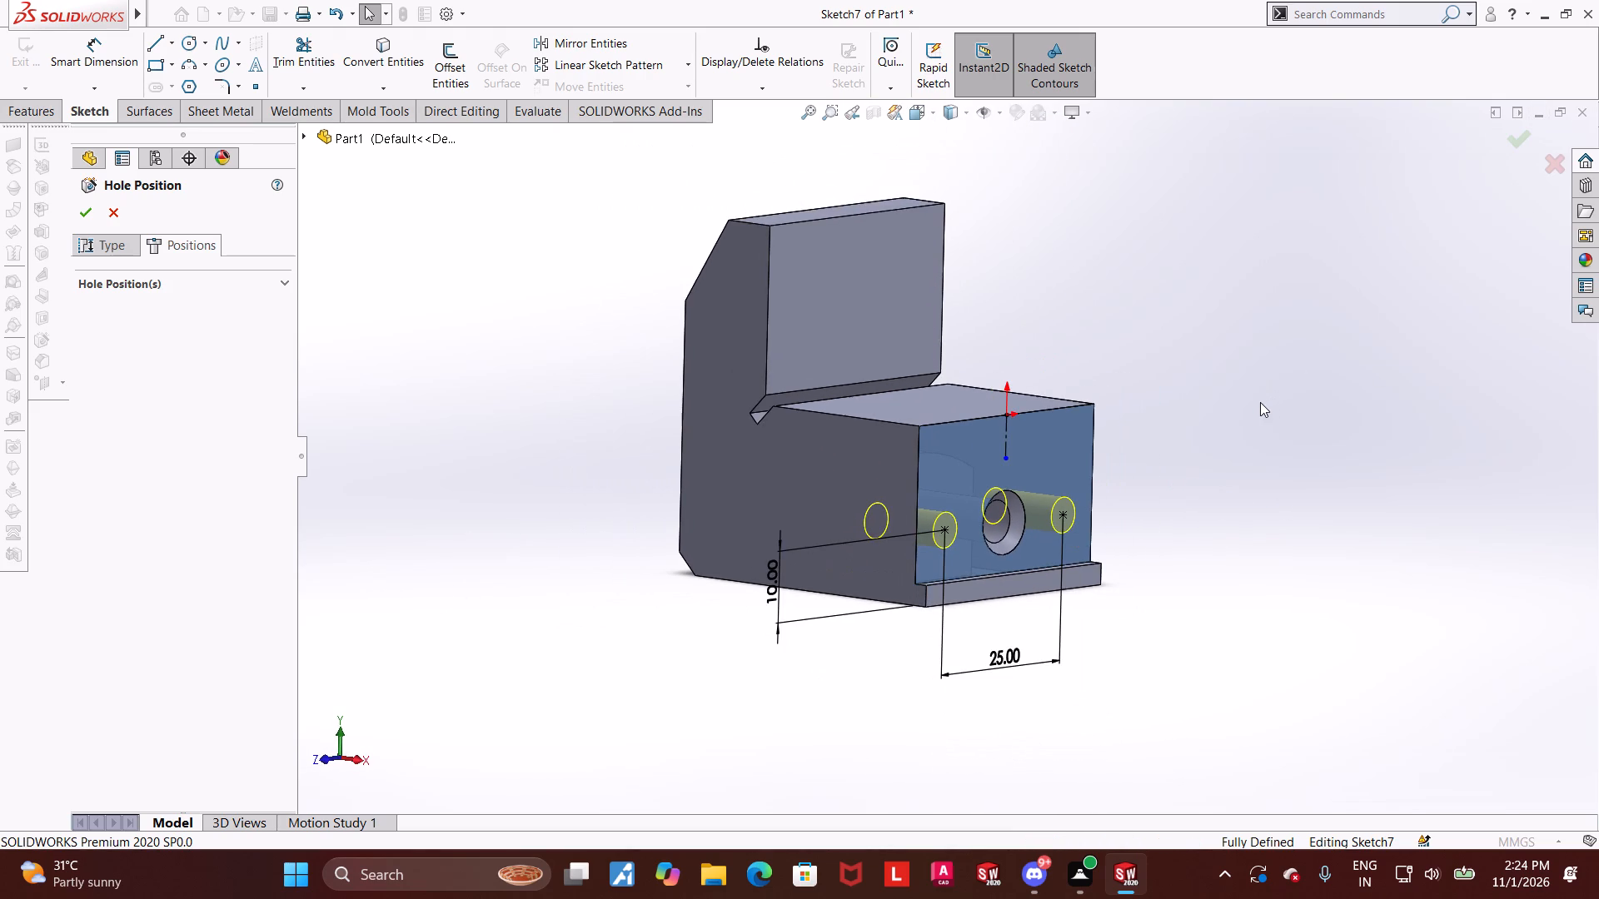
left_click(96, 246)
left_click(210, 241)
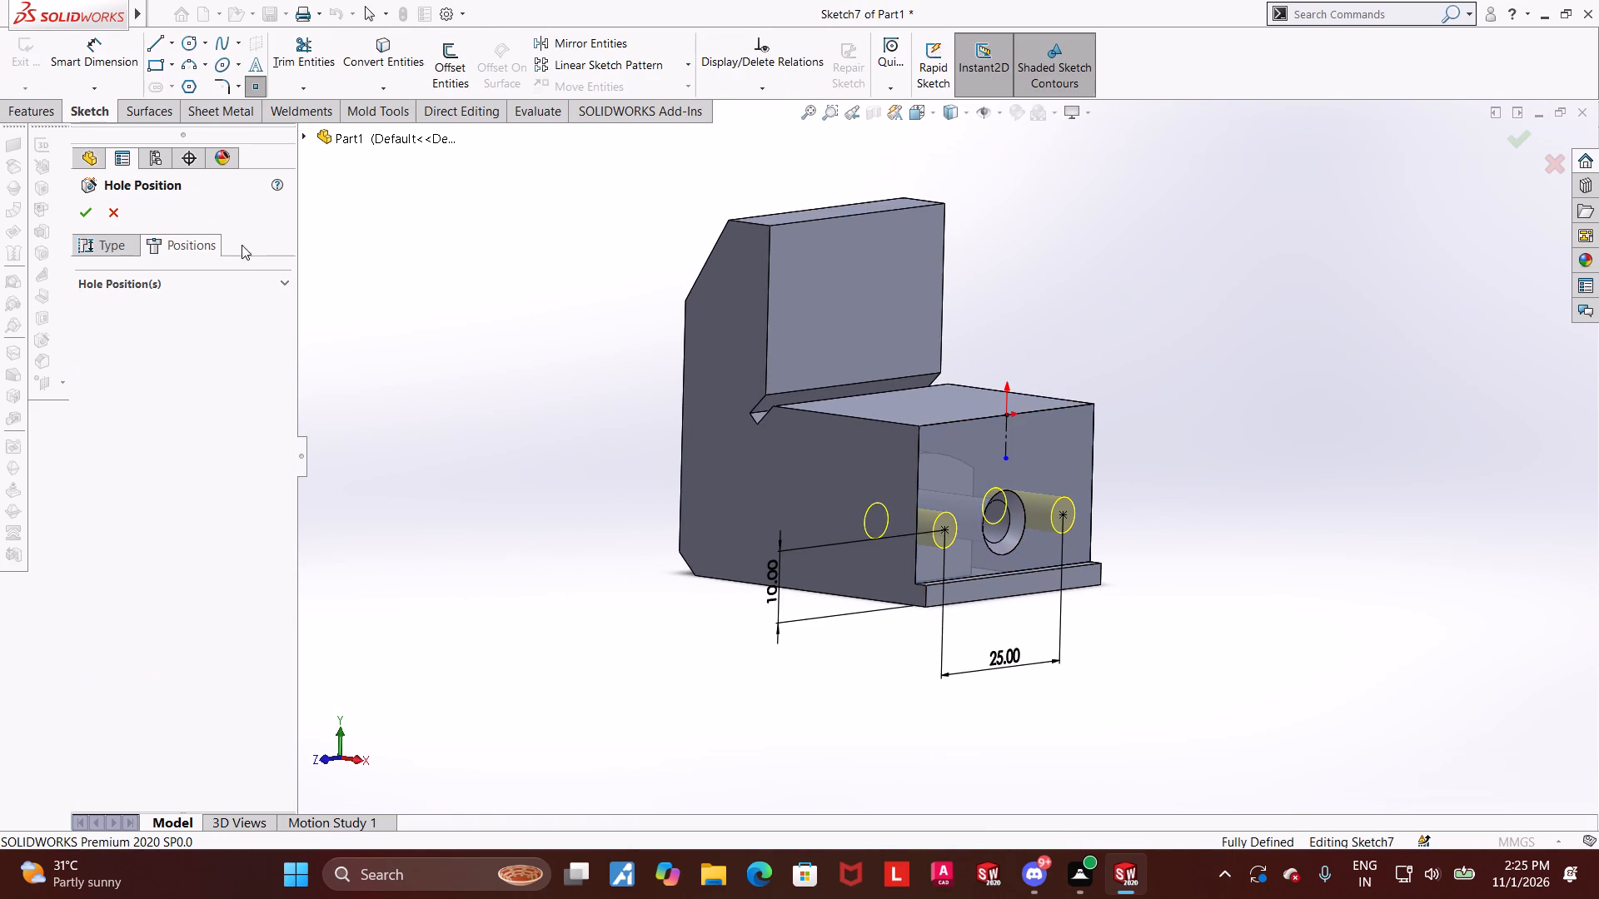
left_click(1510, 148)
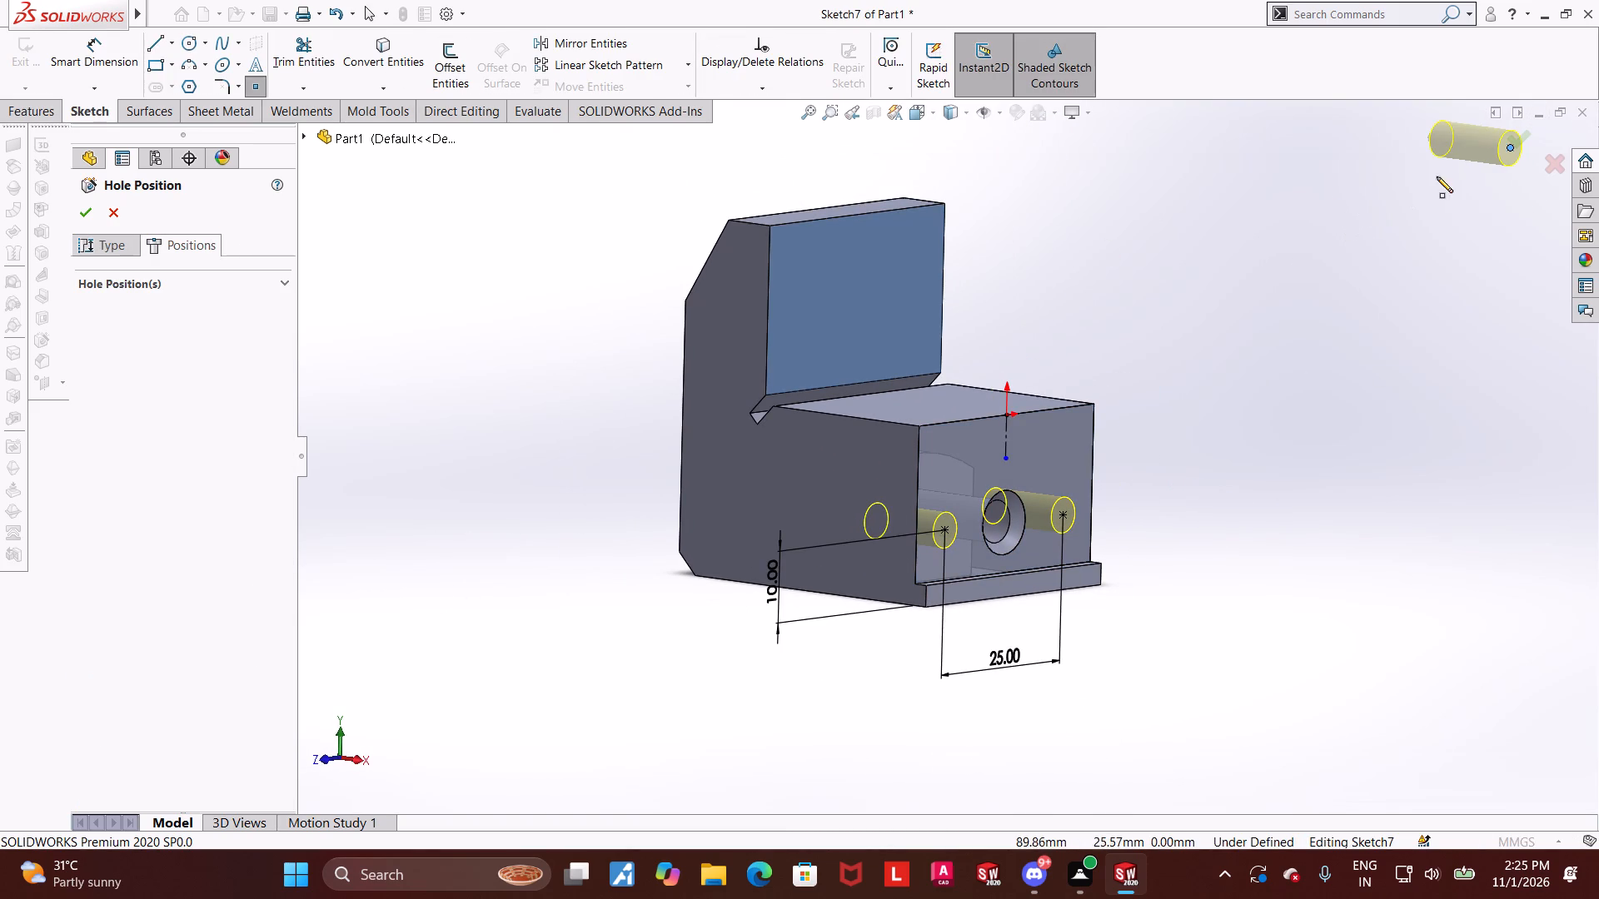
left_click(1518, 141)
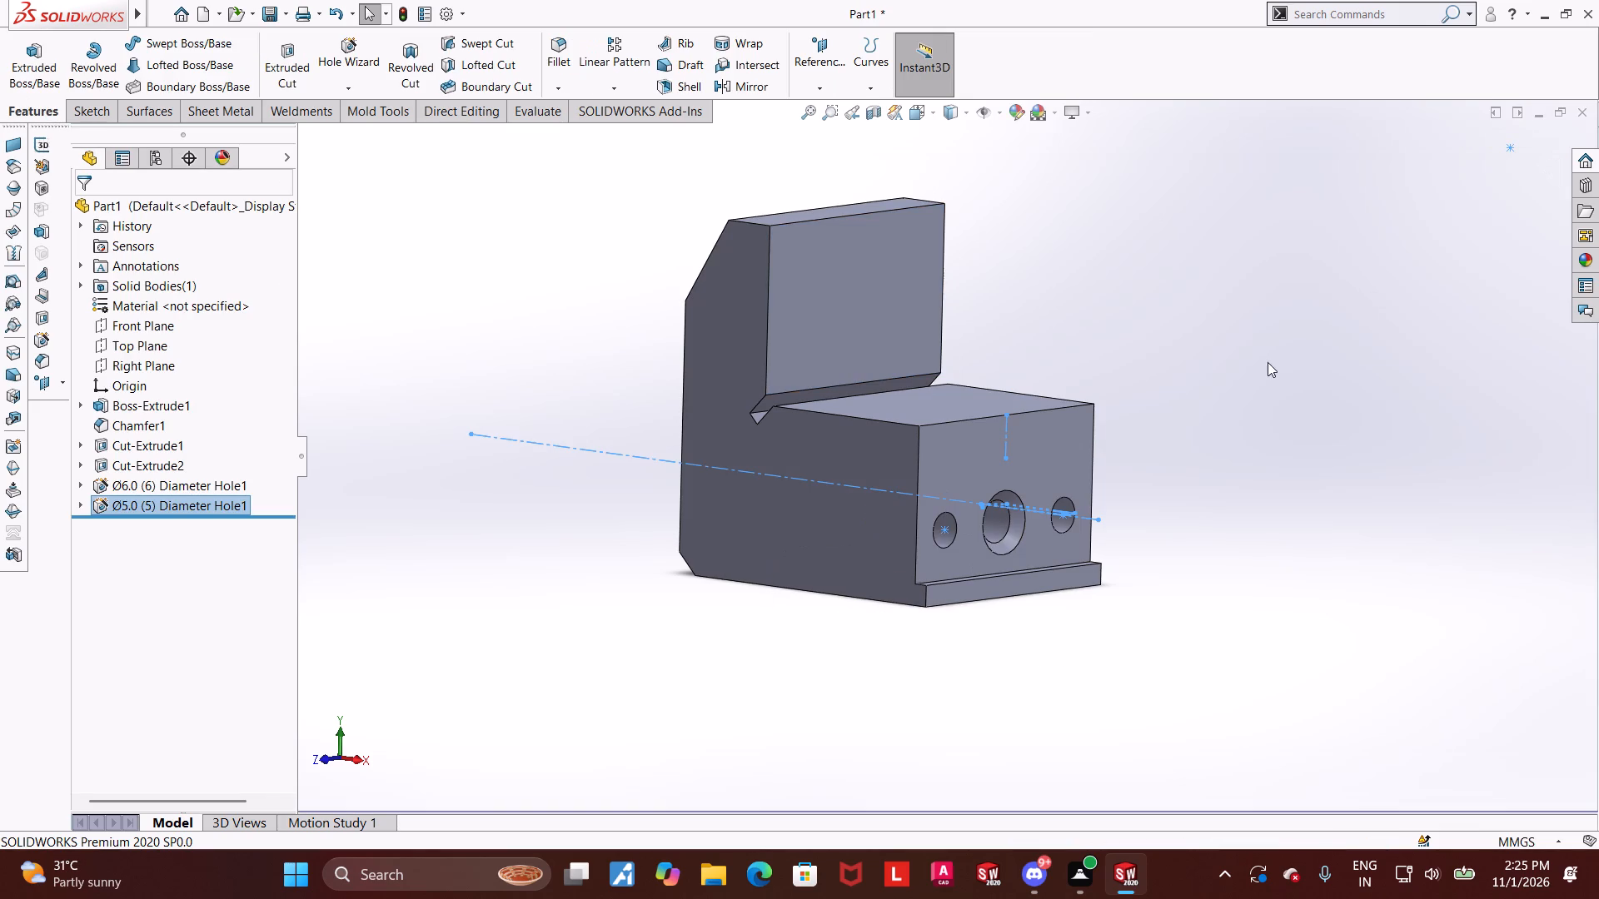
Edit the 5 mm hole feature, delete the stray hole point lying away from the block, and accept the feature.
right_click(1512, 150)
left_click(1238, 306)
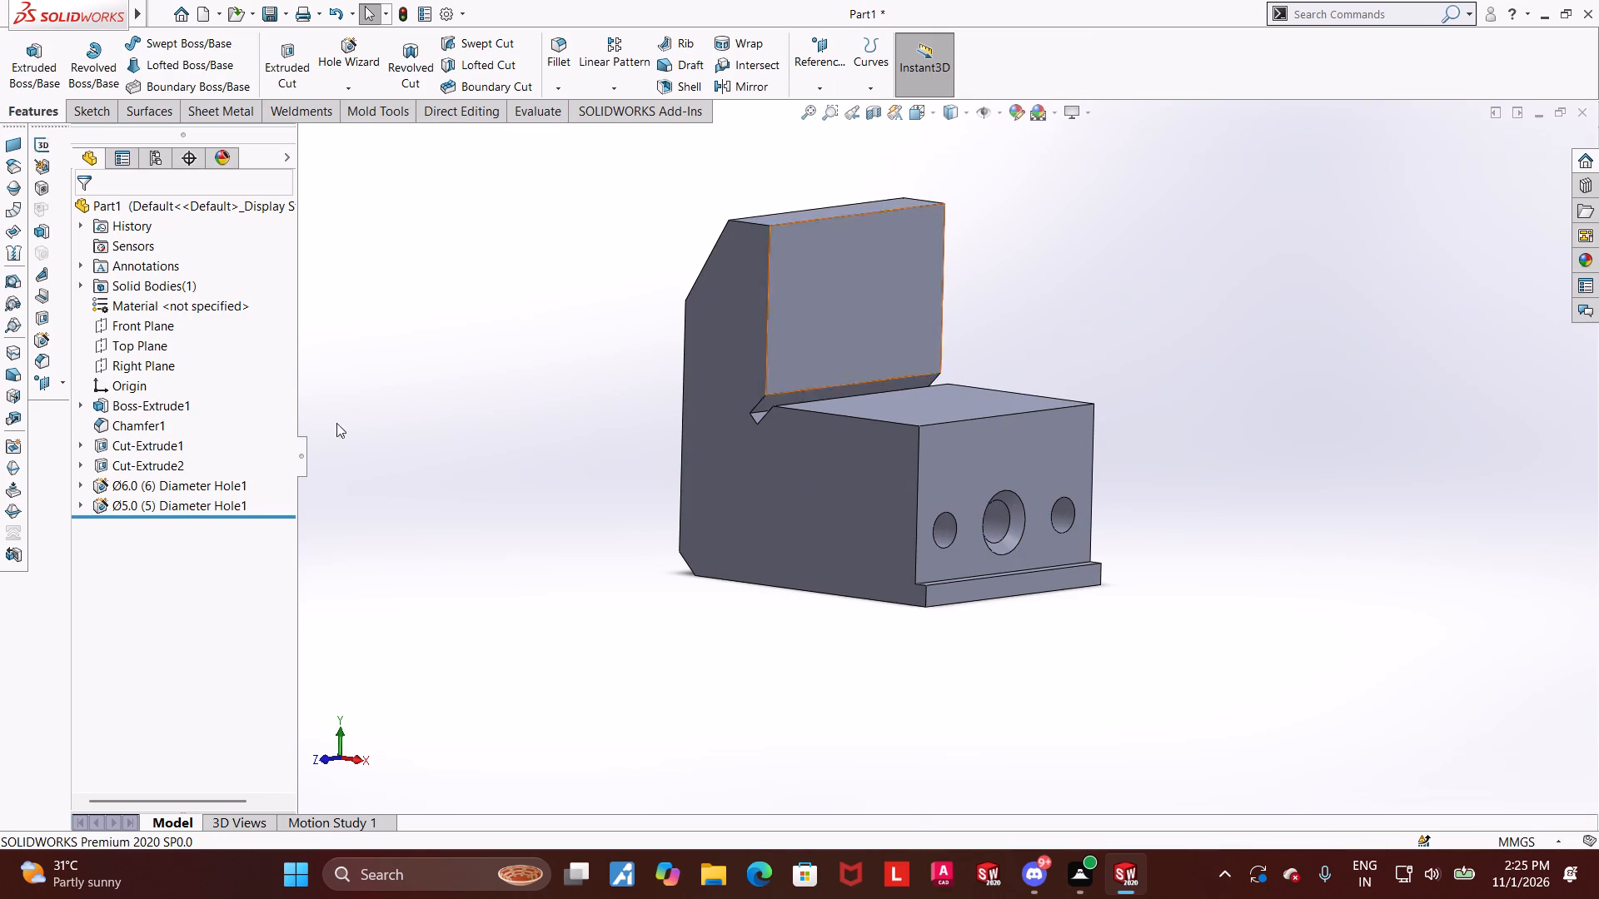
left_click(162, 512)
left_click(177, 469)
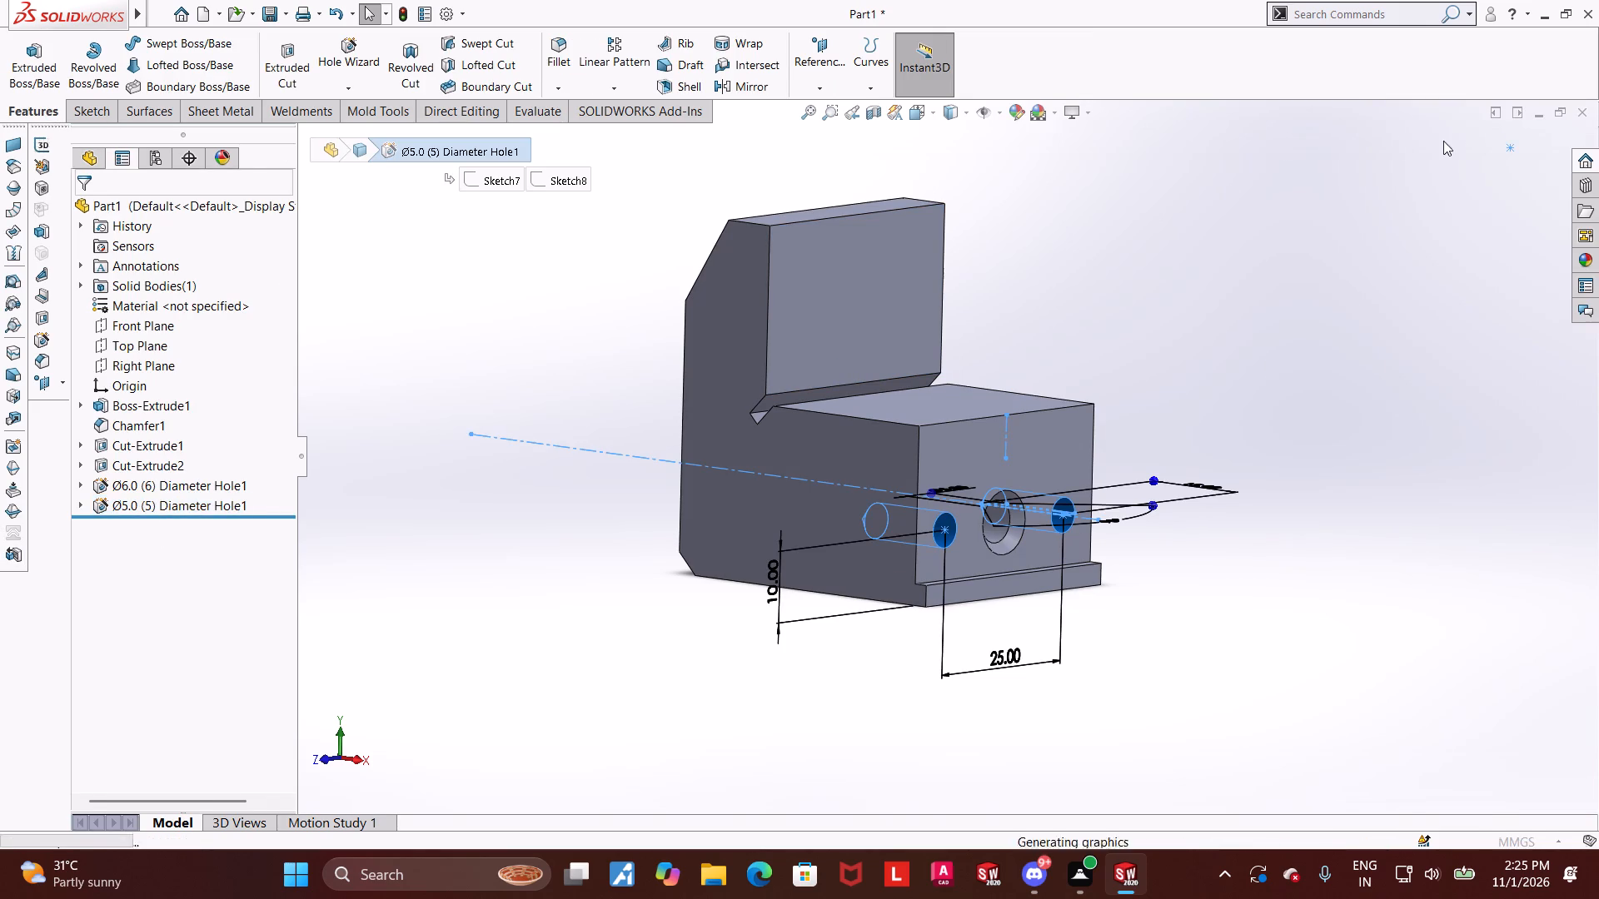
scroll(1487, 168, "up", 2)
scroll(1371, 198, "down", 1)
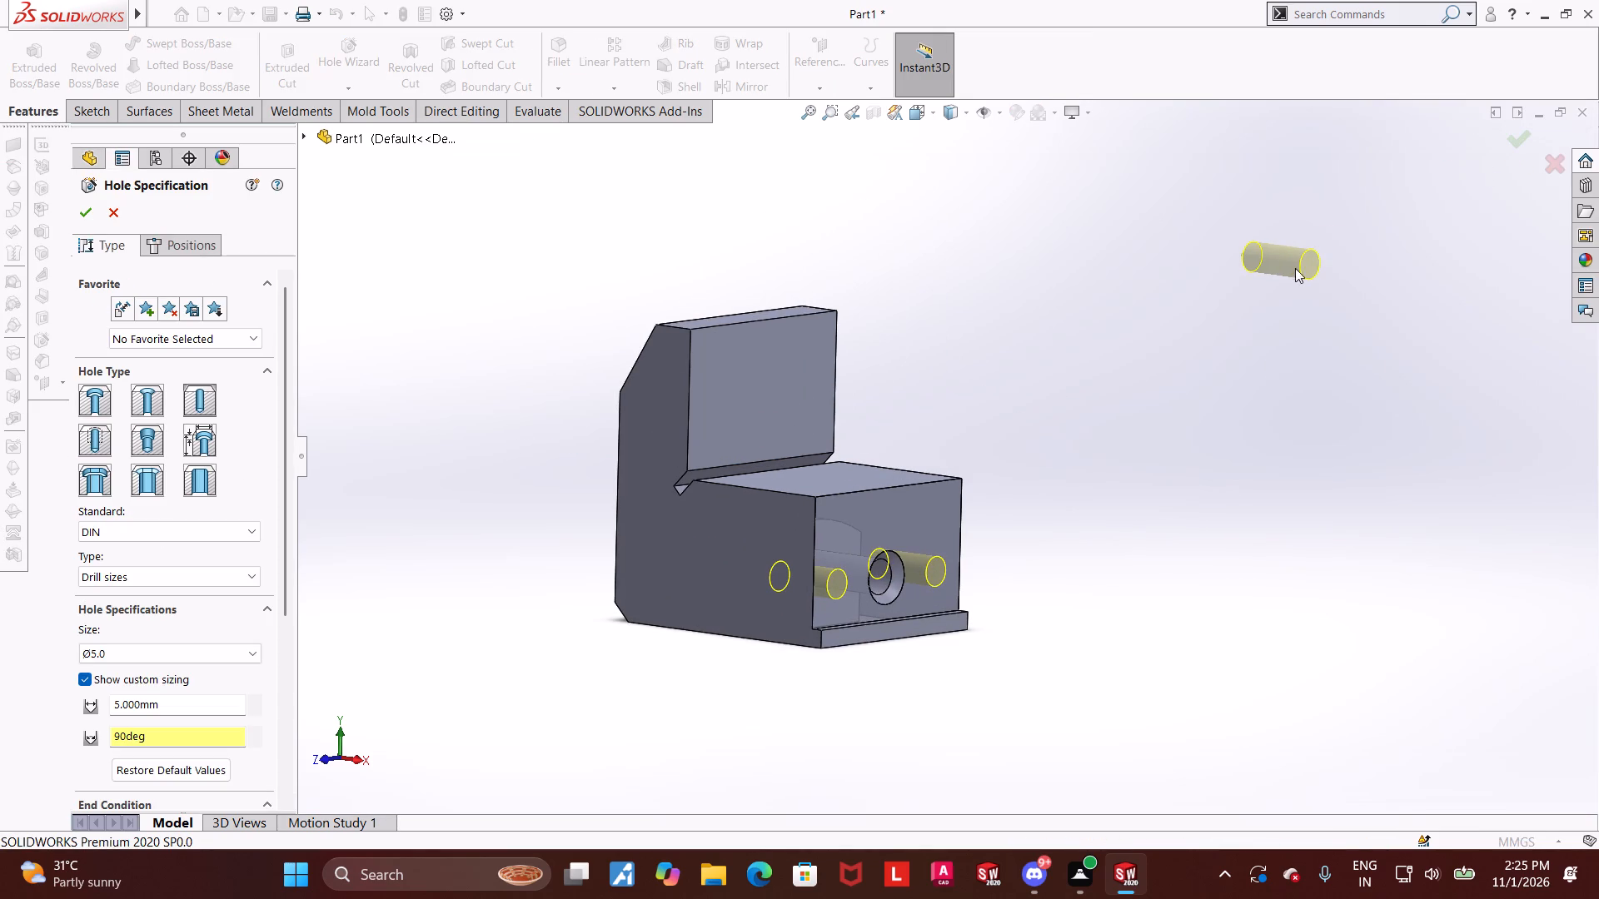
right_click(1293, 269)
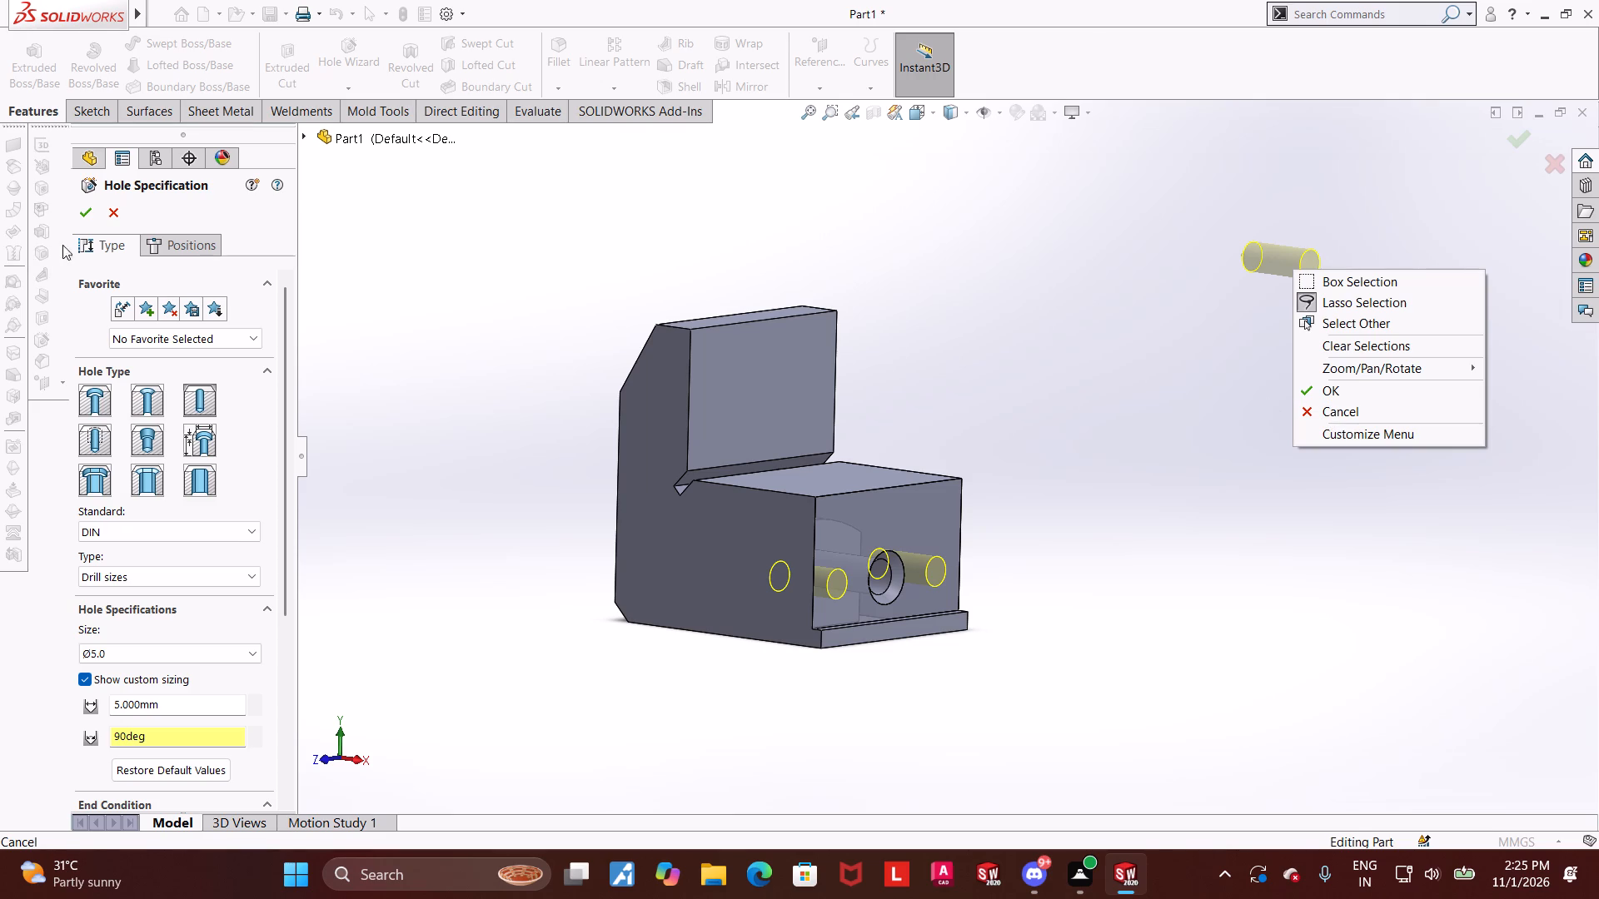
left_click(191, 246)
right_click(1308, 263)
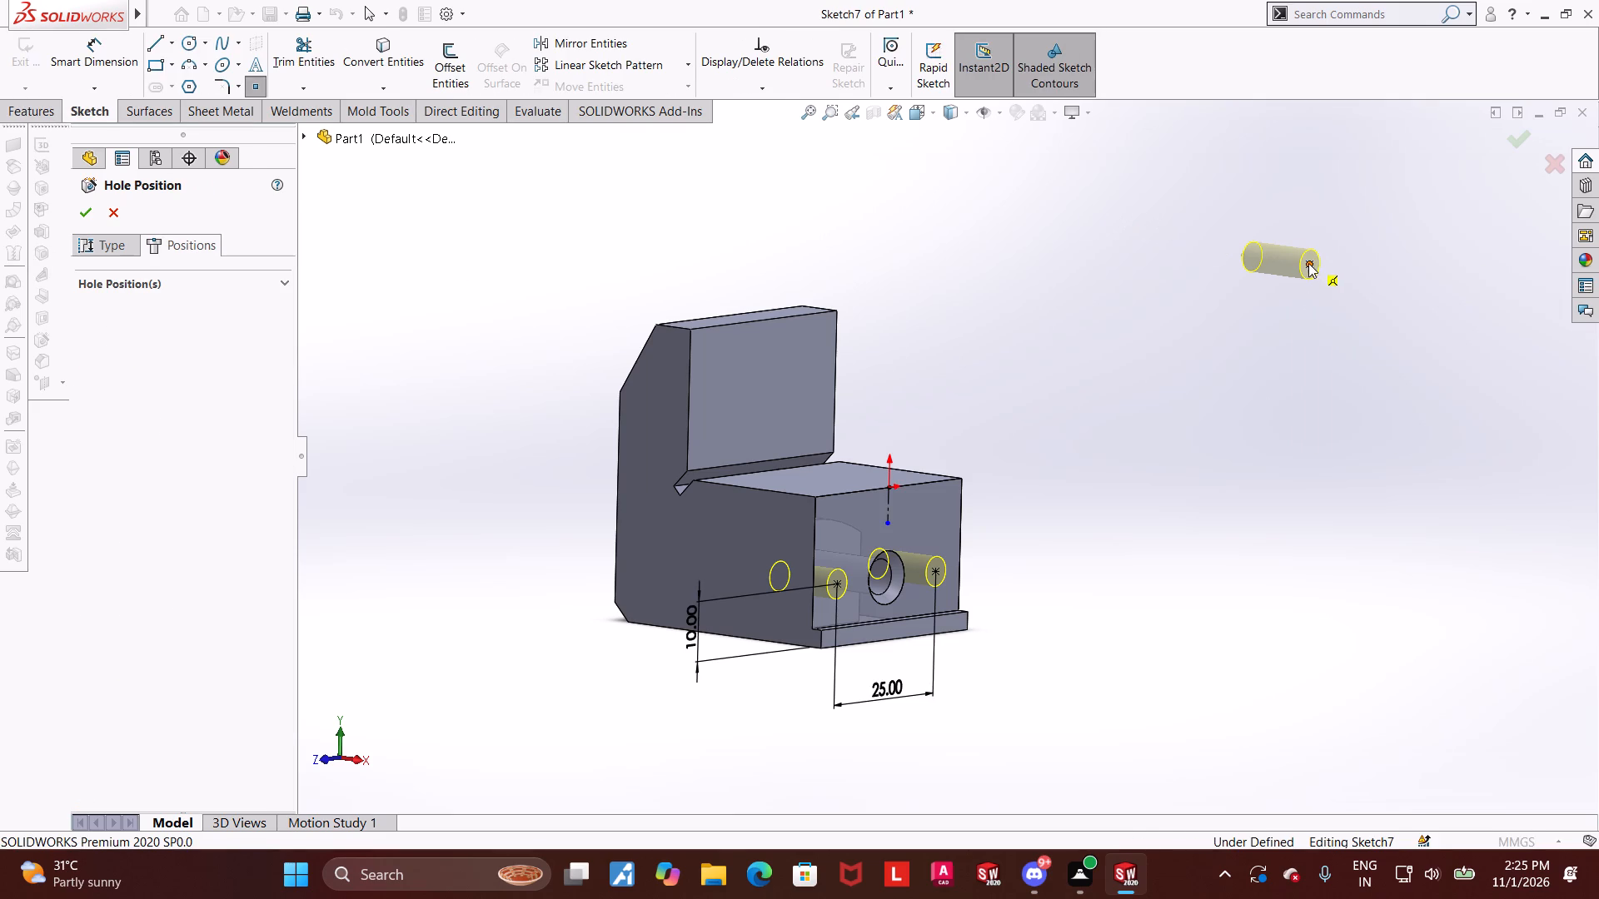
key("Escape")
key("Escape")
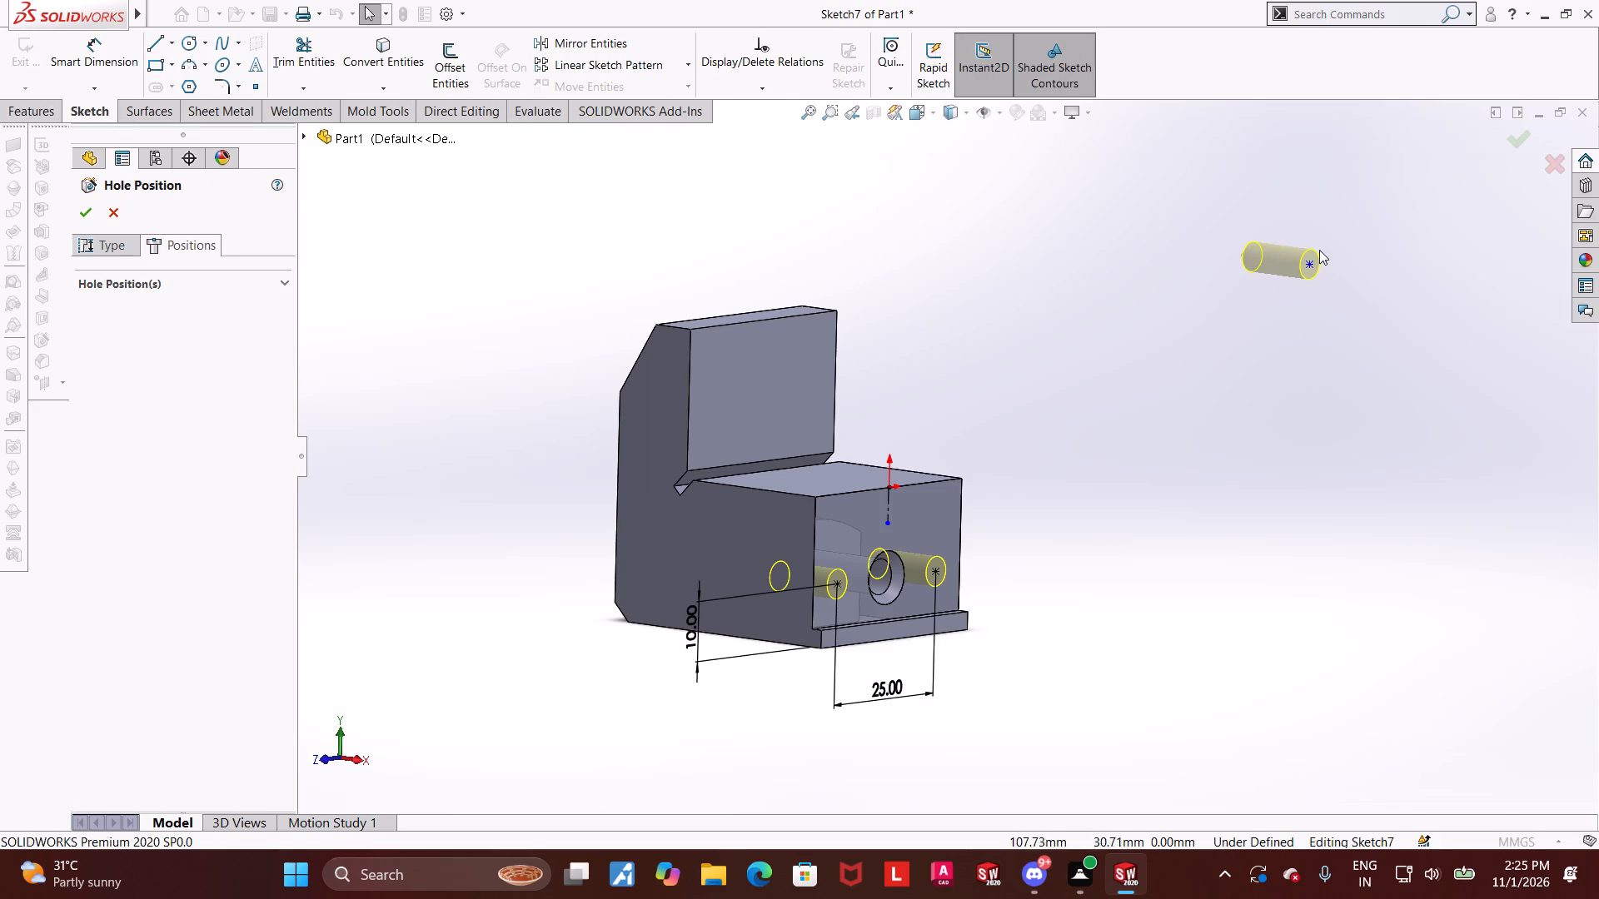
right_click(1308, 262)
left_click(1337, 479)
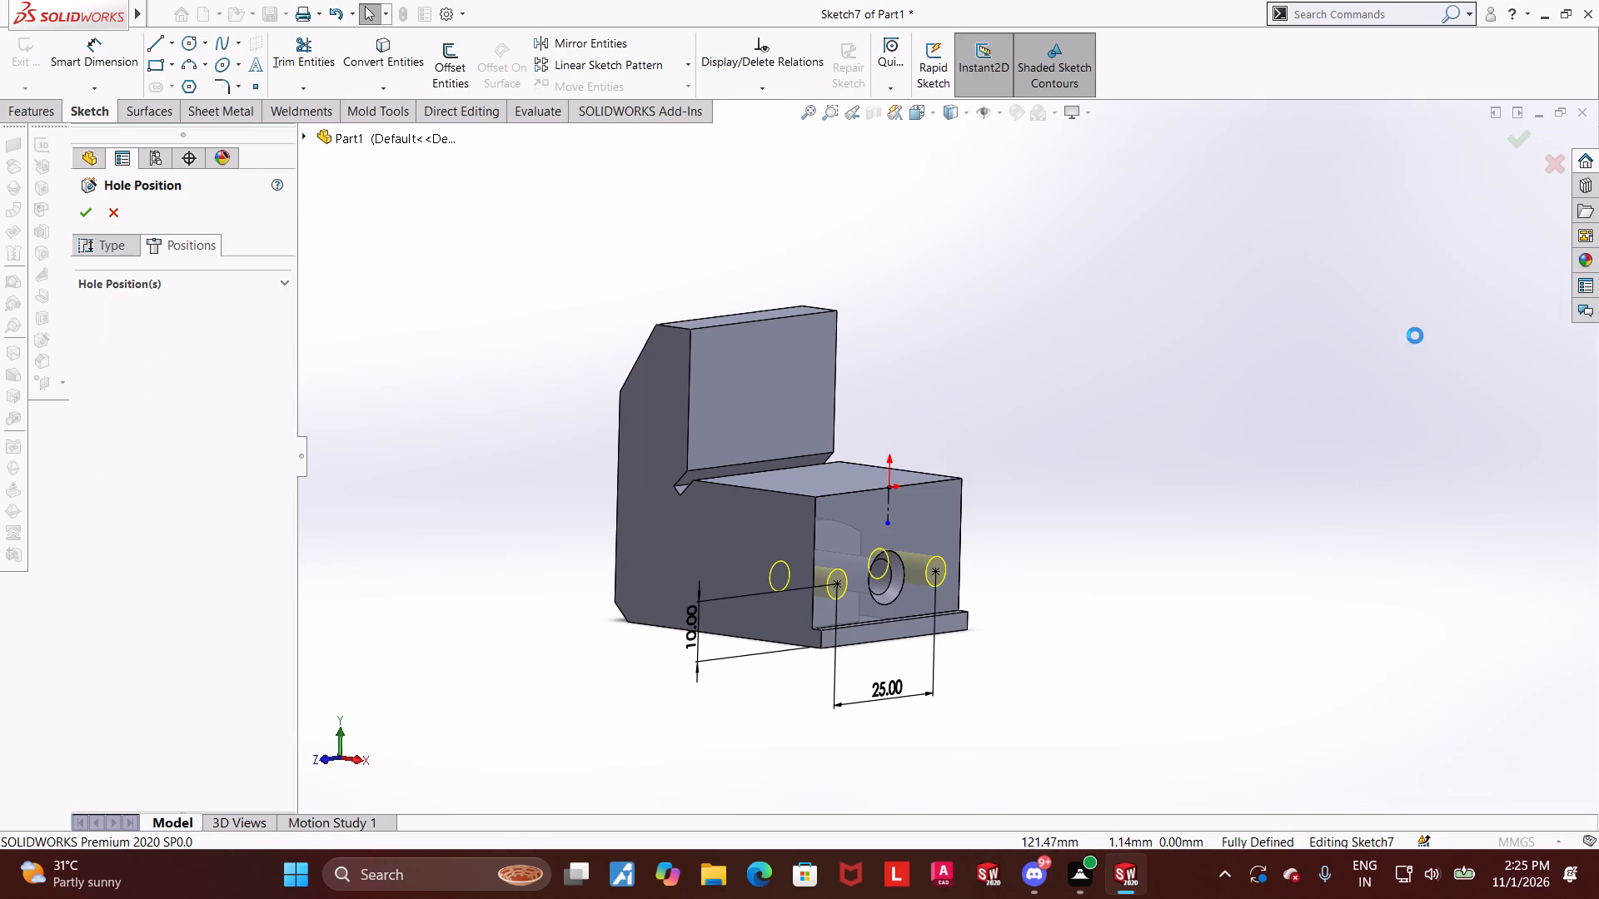
left_click(1506, 138)
Examine the holes and back pocket inside the block with hidden lines visible, including from the top view.
middle_click_drag(988, 557, 960, 564)
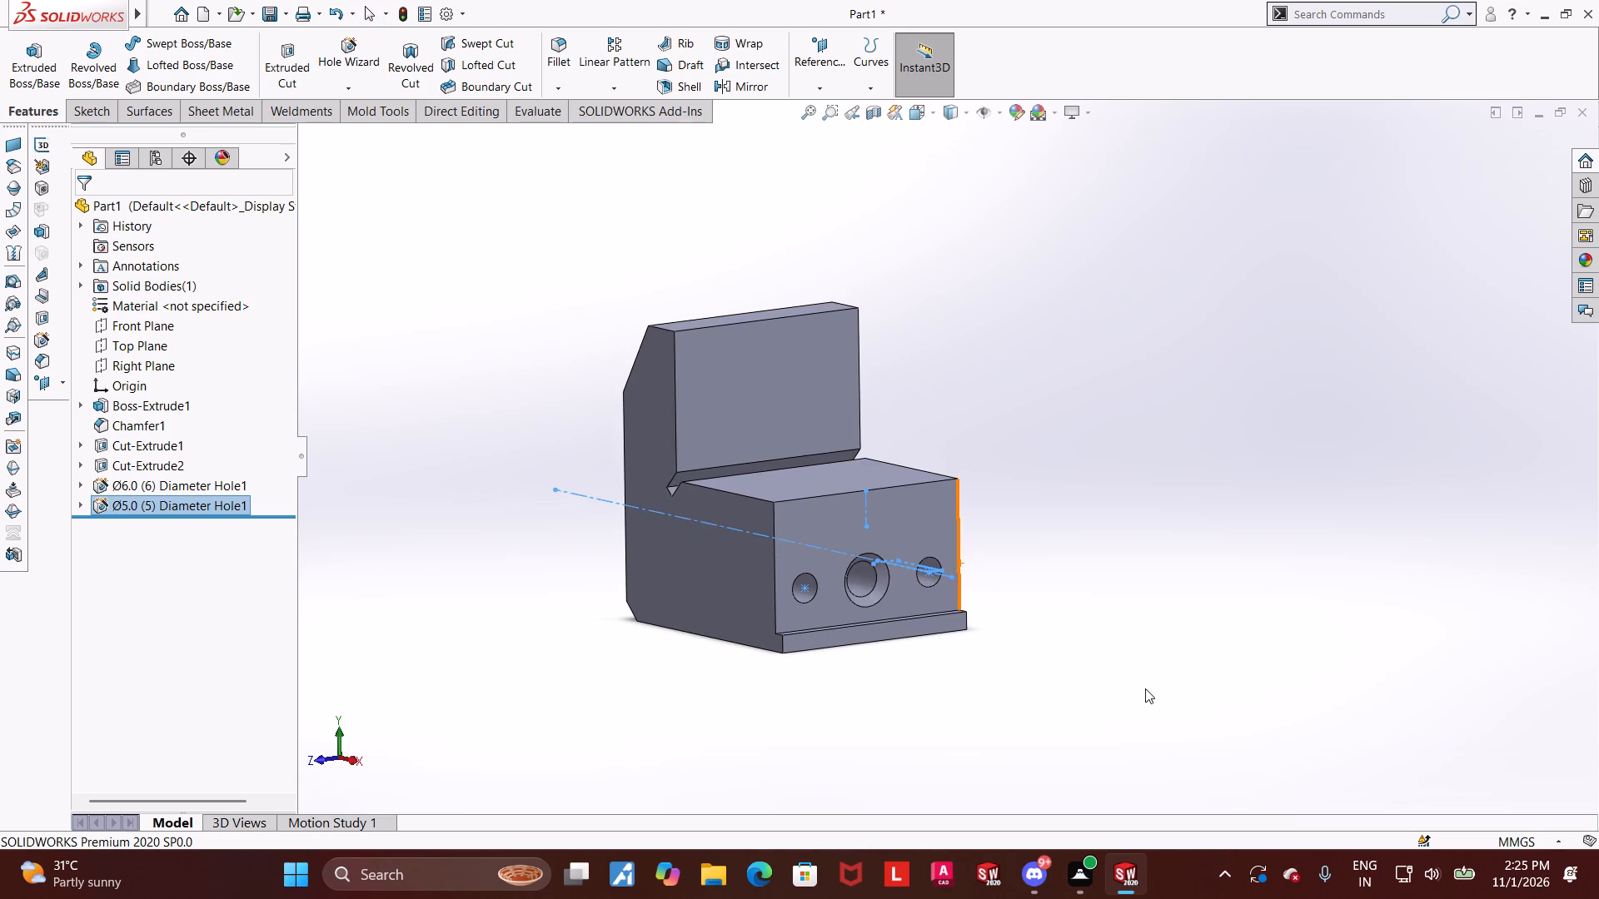
left_click(1146, 688)
middle_click_drag(938, 598, 949, 594)
left_click(949, 116)
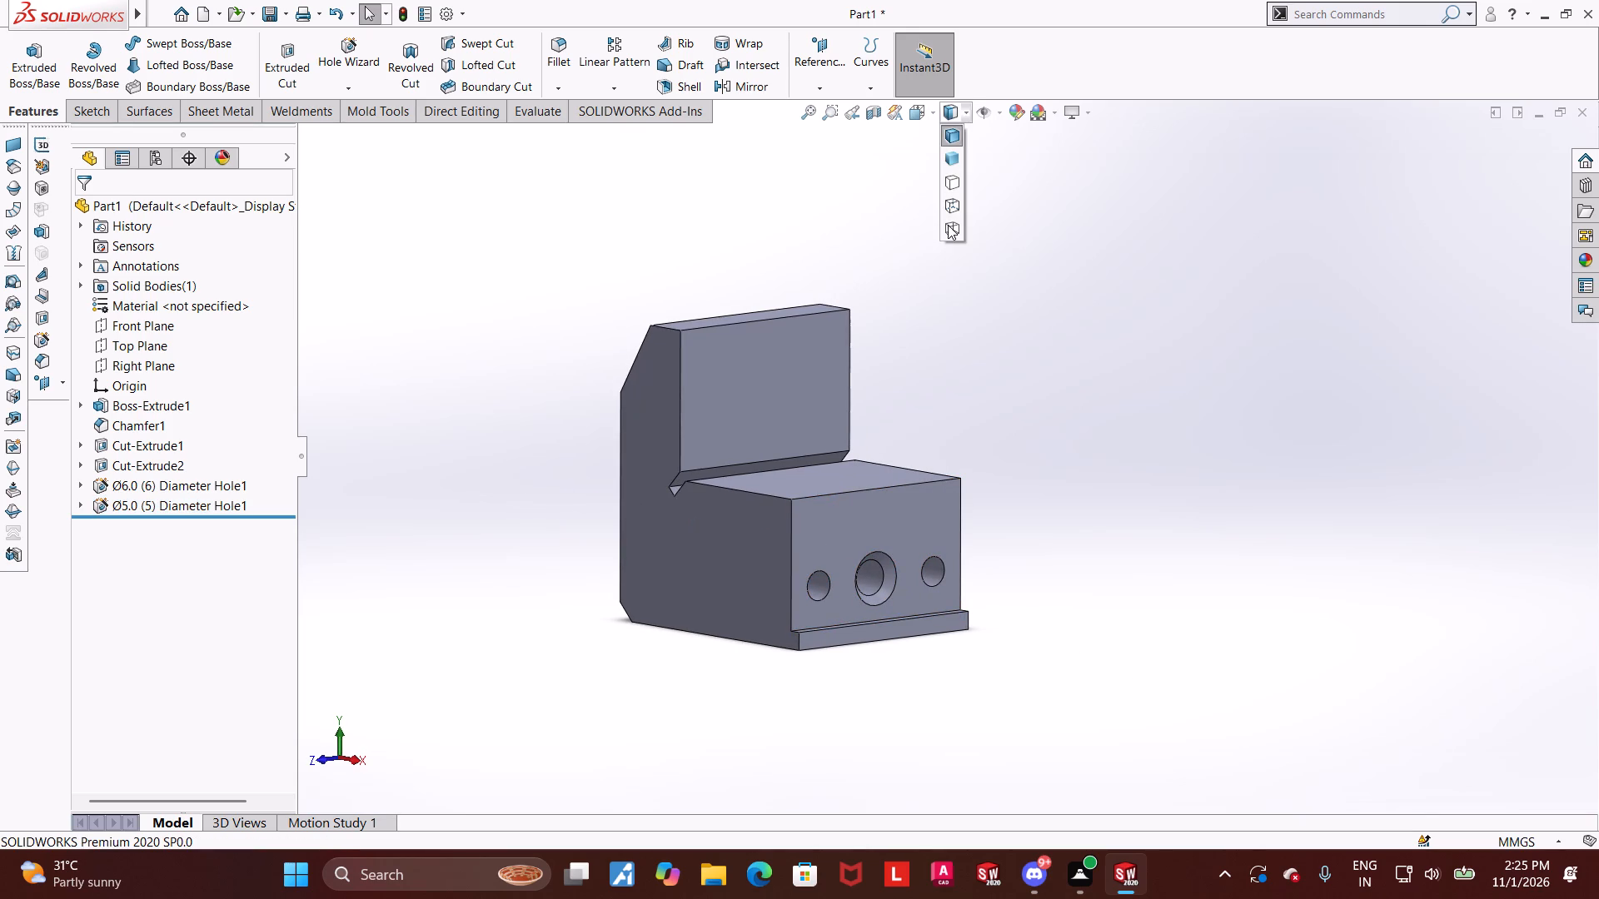
left_click(950, 208)
middle_click_drag(1008, 363, 1072, 351)
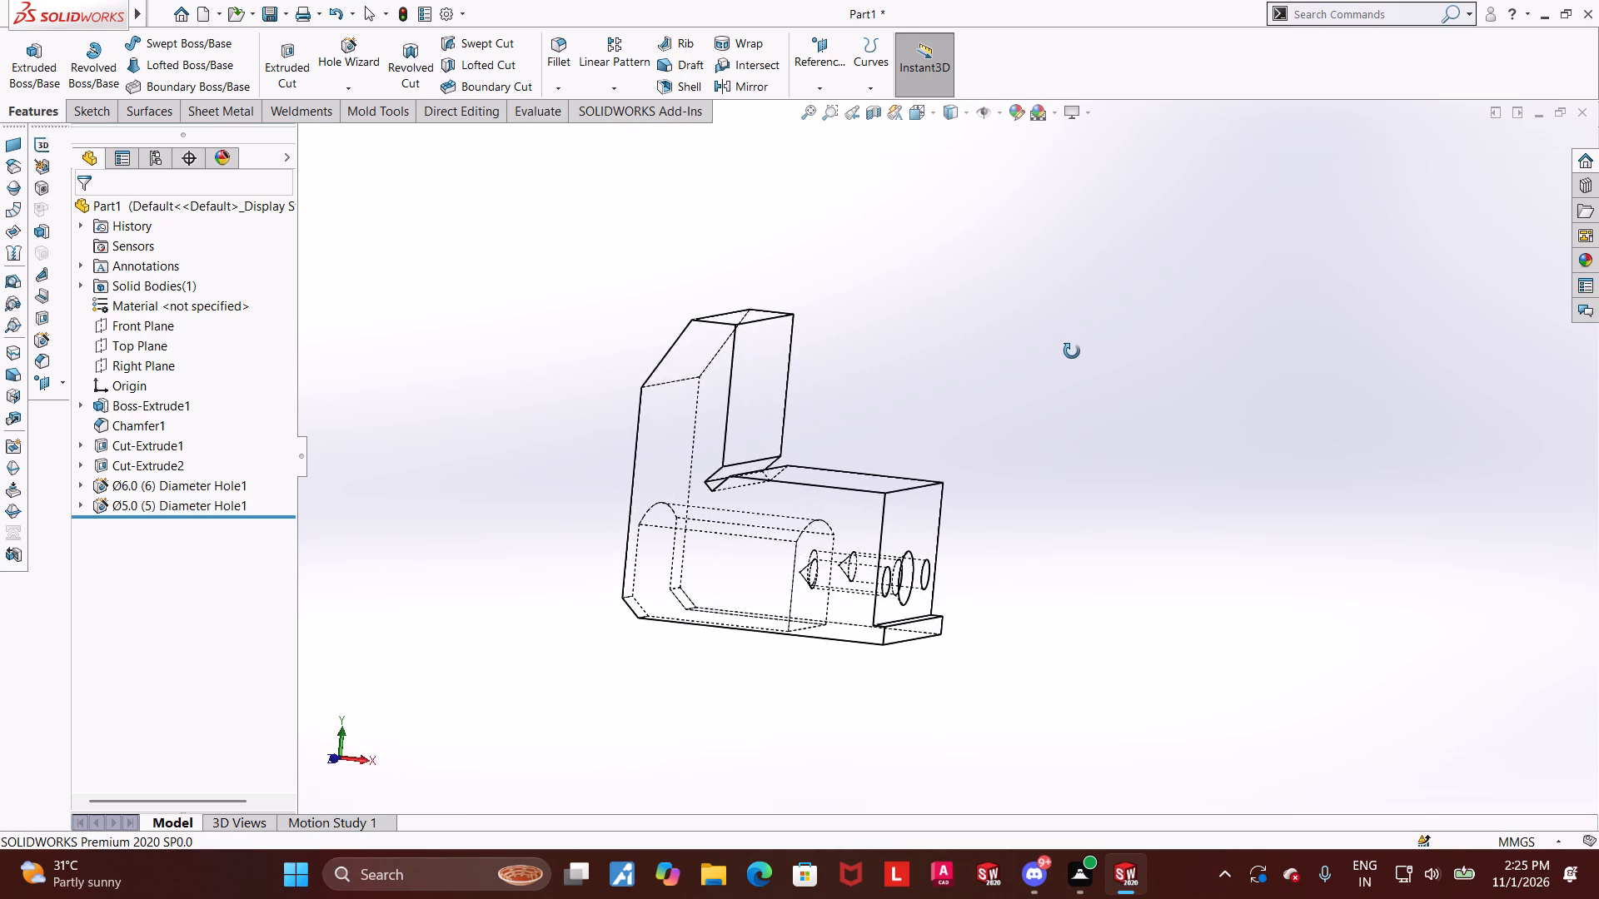
middle_click_drag(1072, 351, 1108, 263)
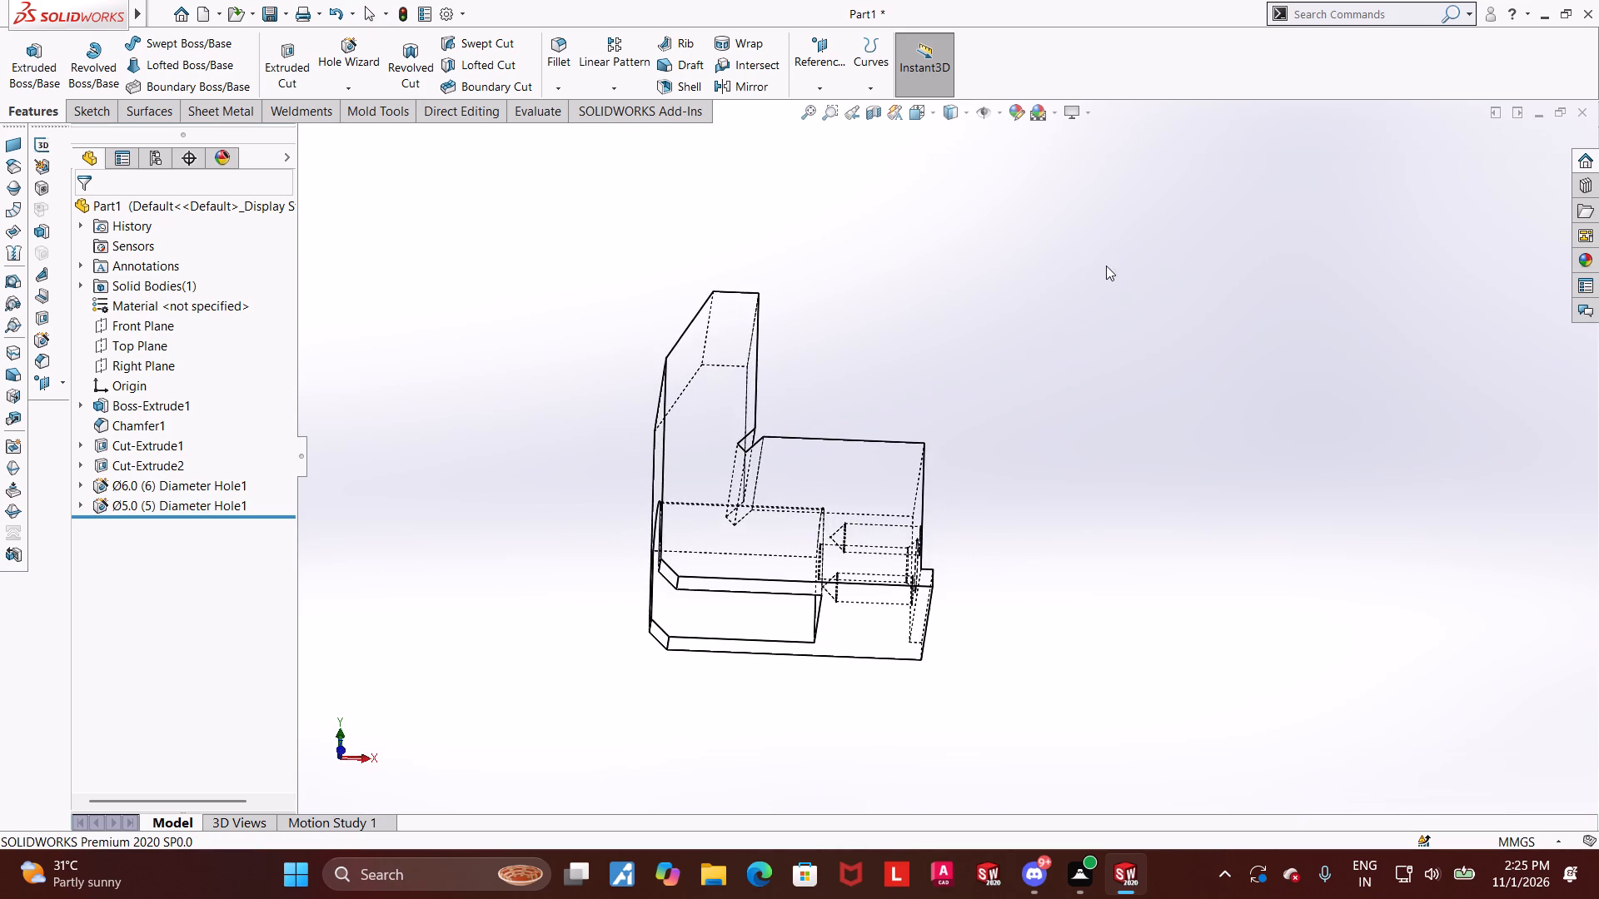
middle_click(1106, 266)
middle_click_drag(1106, 283, 1089, 480)
left_click(916, 113)
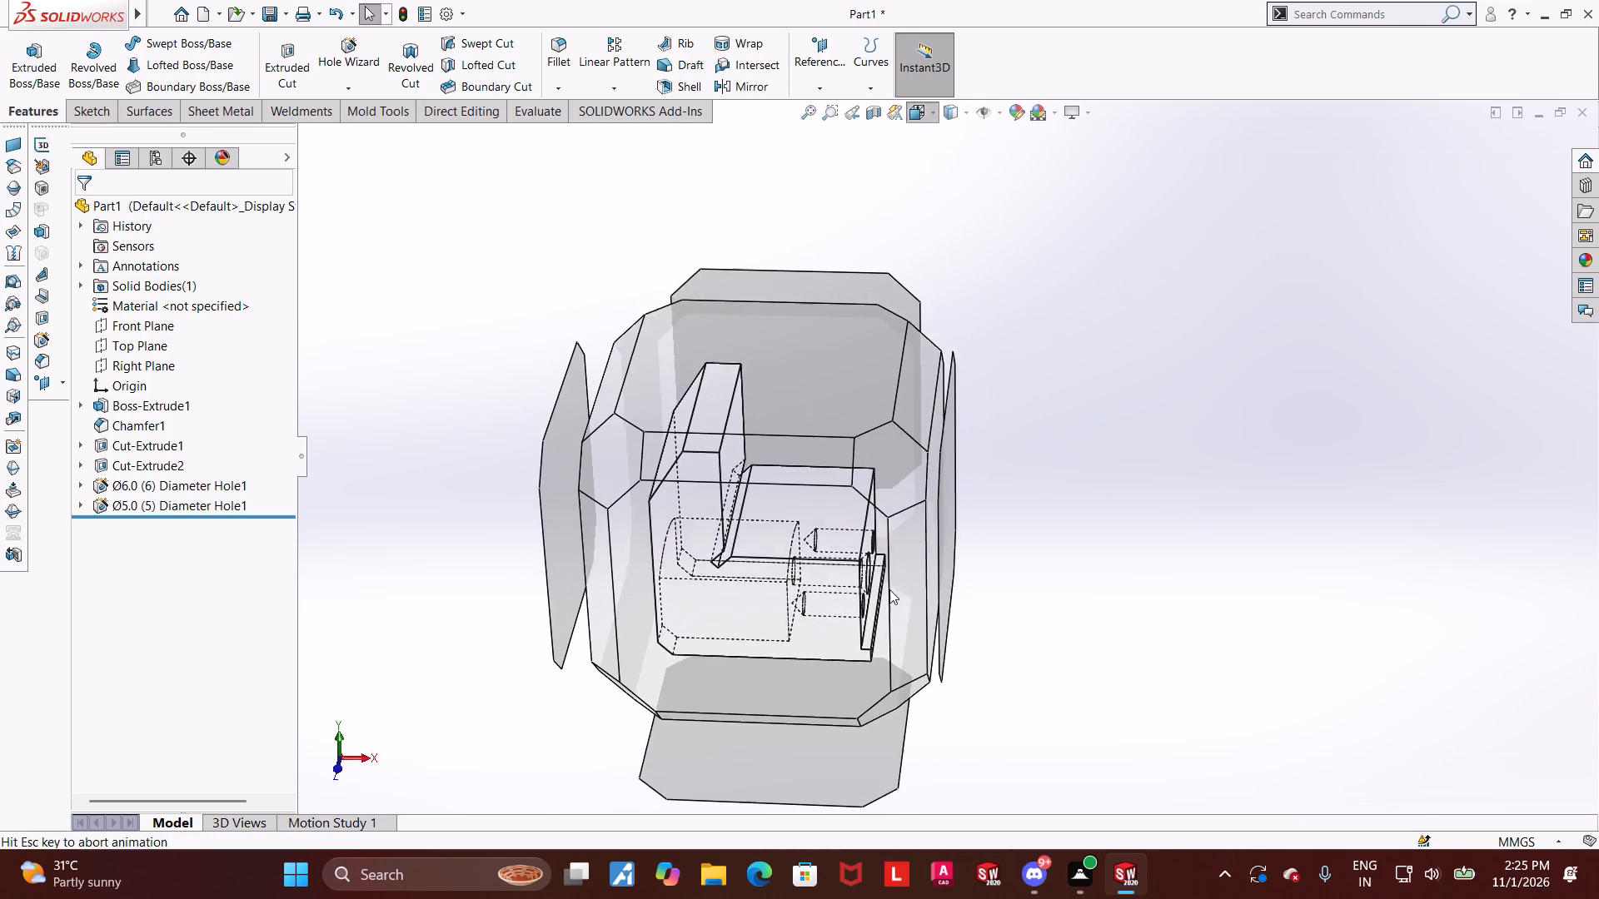
left_click(746, 442)
scroll(1084, 301, "up", 2)
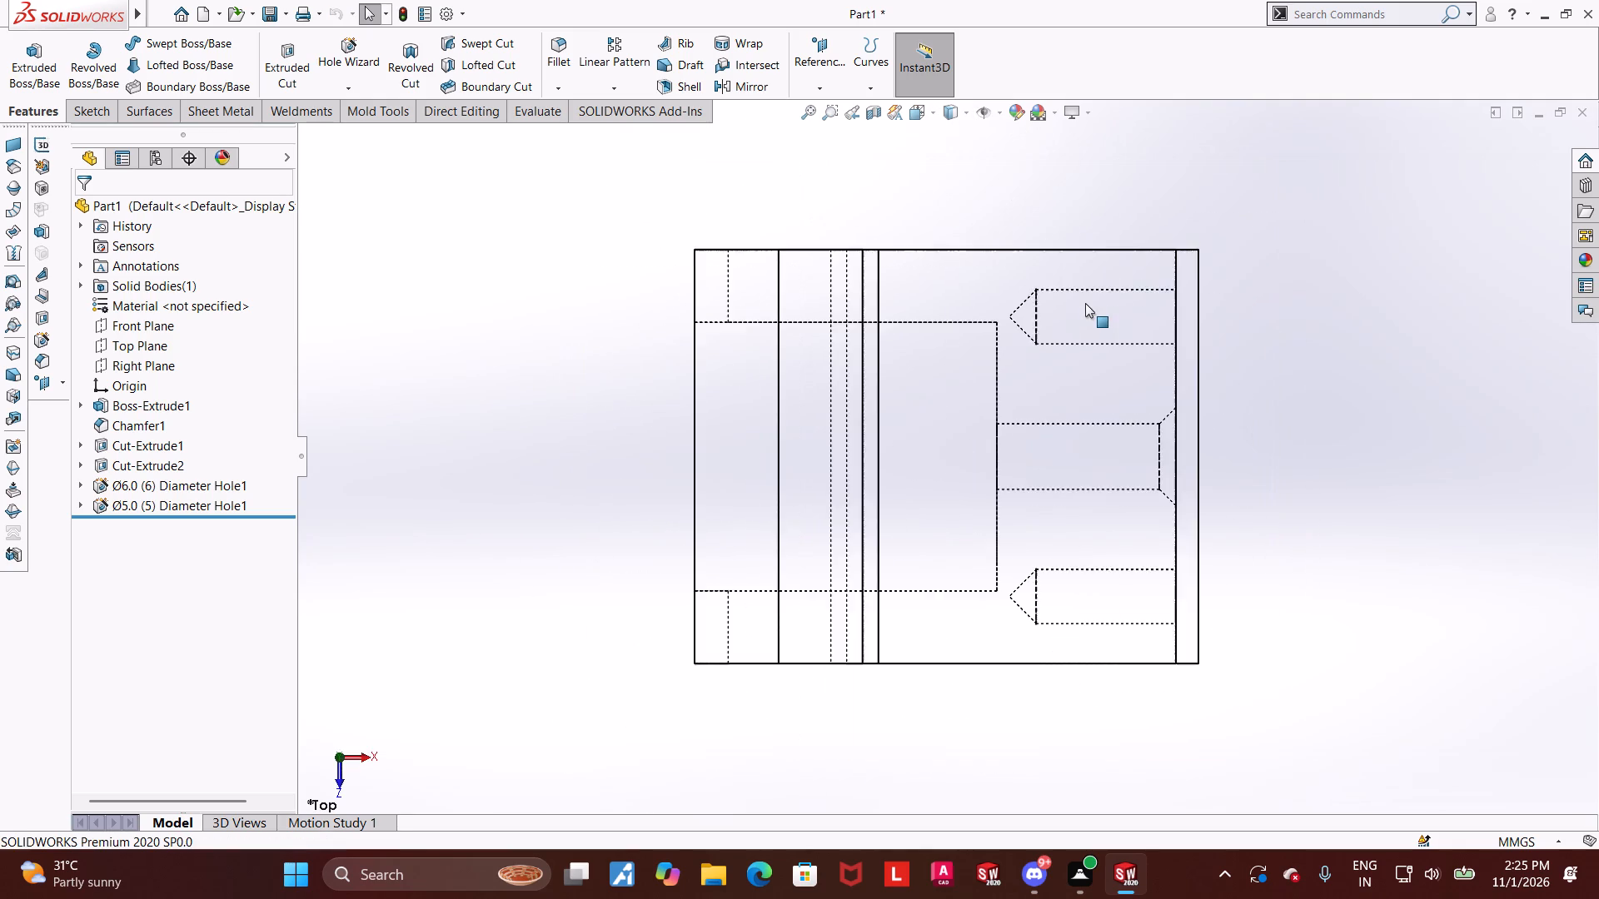
scroll(1085, 305, "up", 3)
scroll(1098, 389, "up", 2)
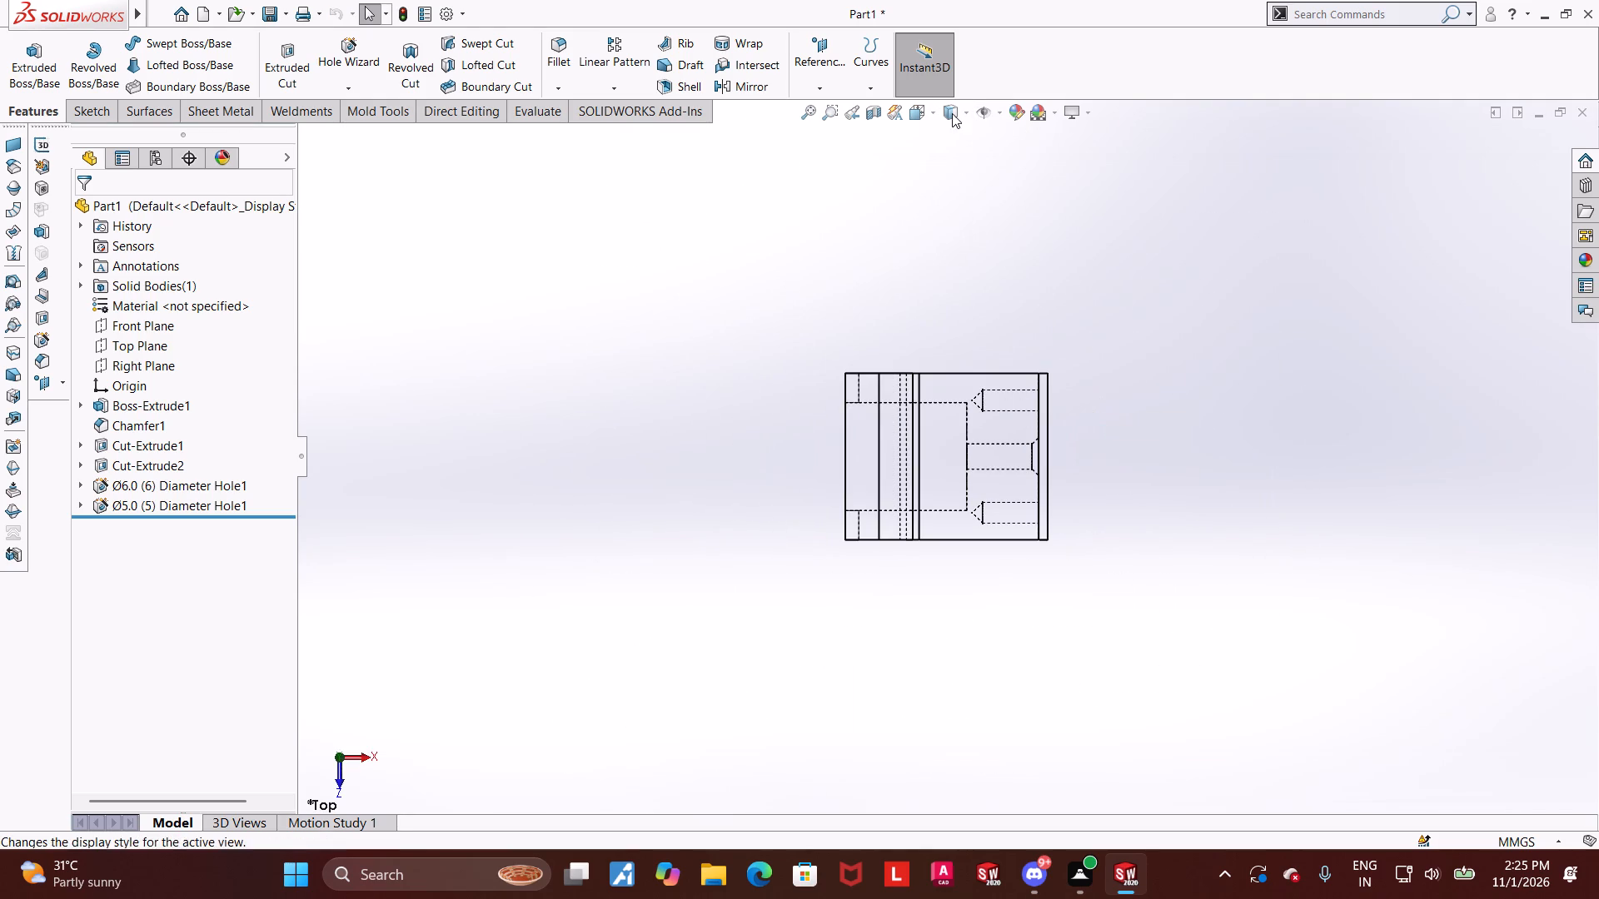
Return the model to Shaded With Edges display in the isometric view.
left_click(952, 113)
left_click(952, 135)
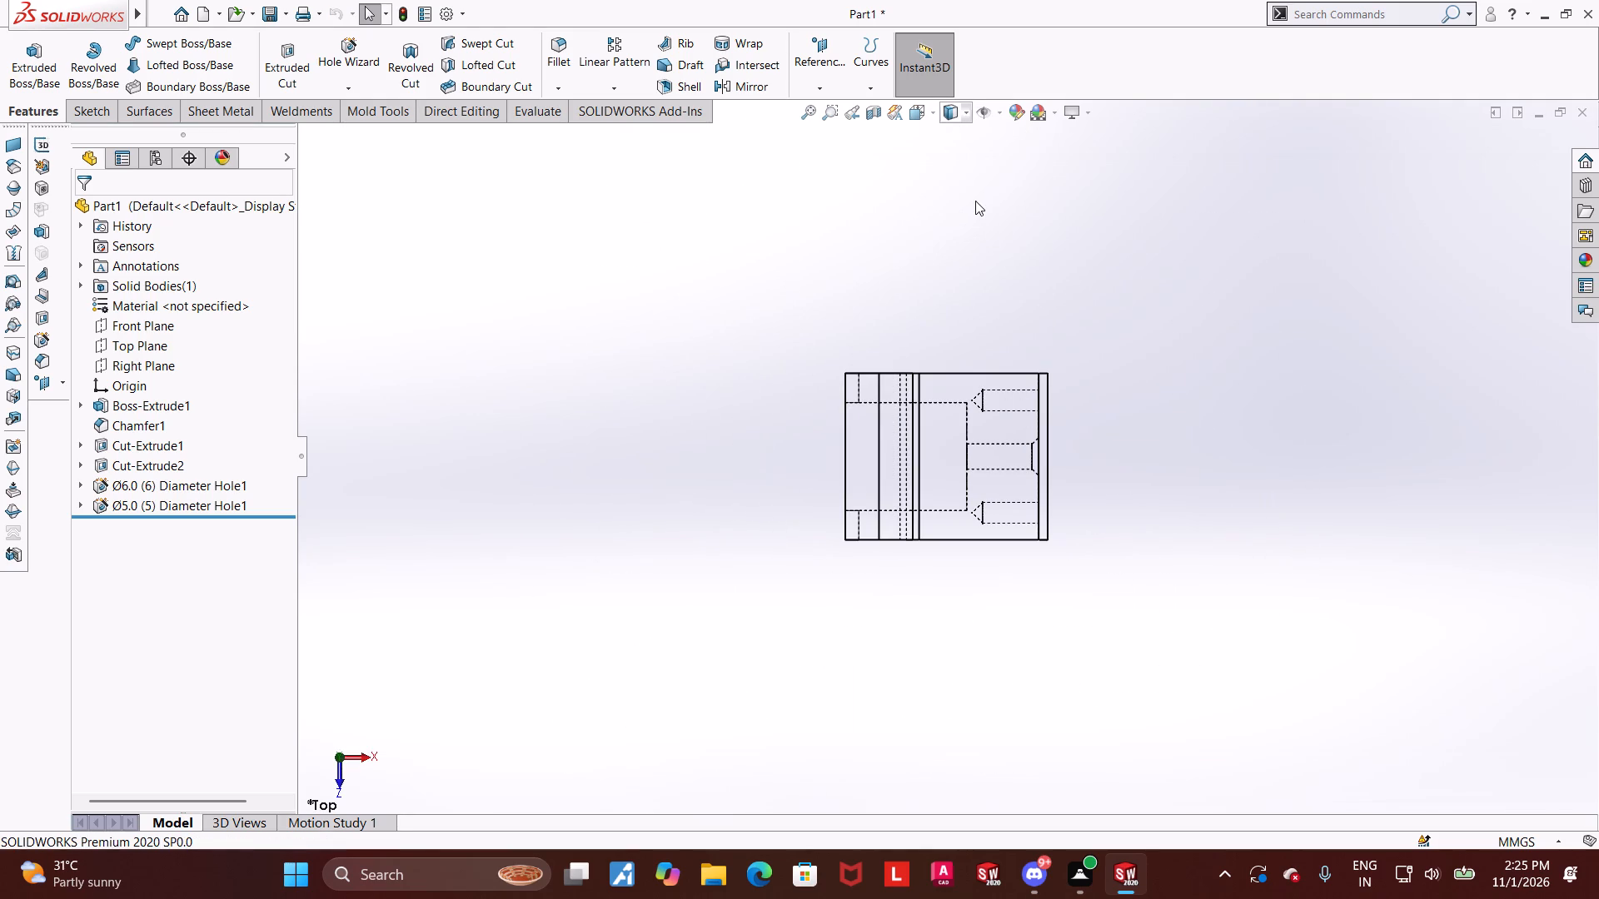
key("ctrl+7")
scroll(1137, 379, "up", 2)
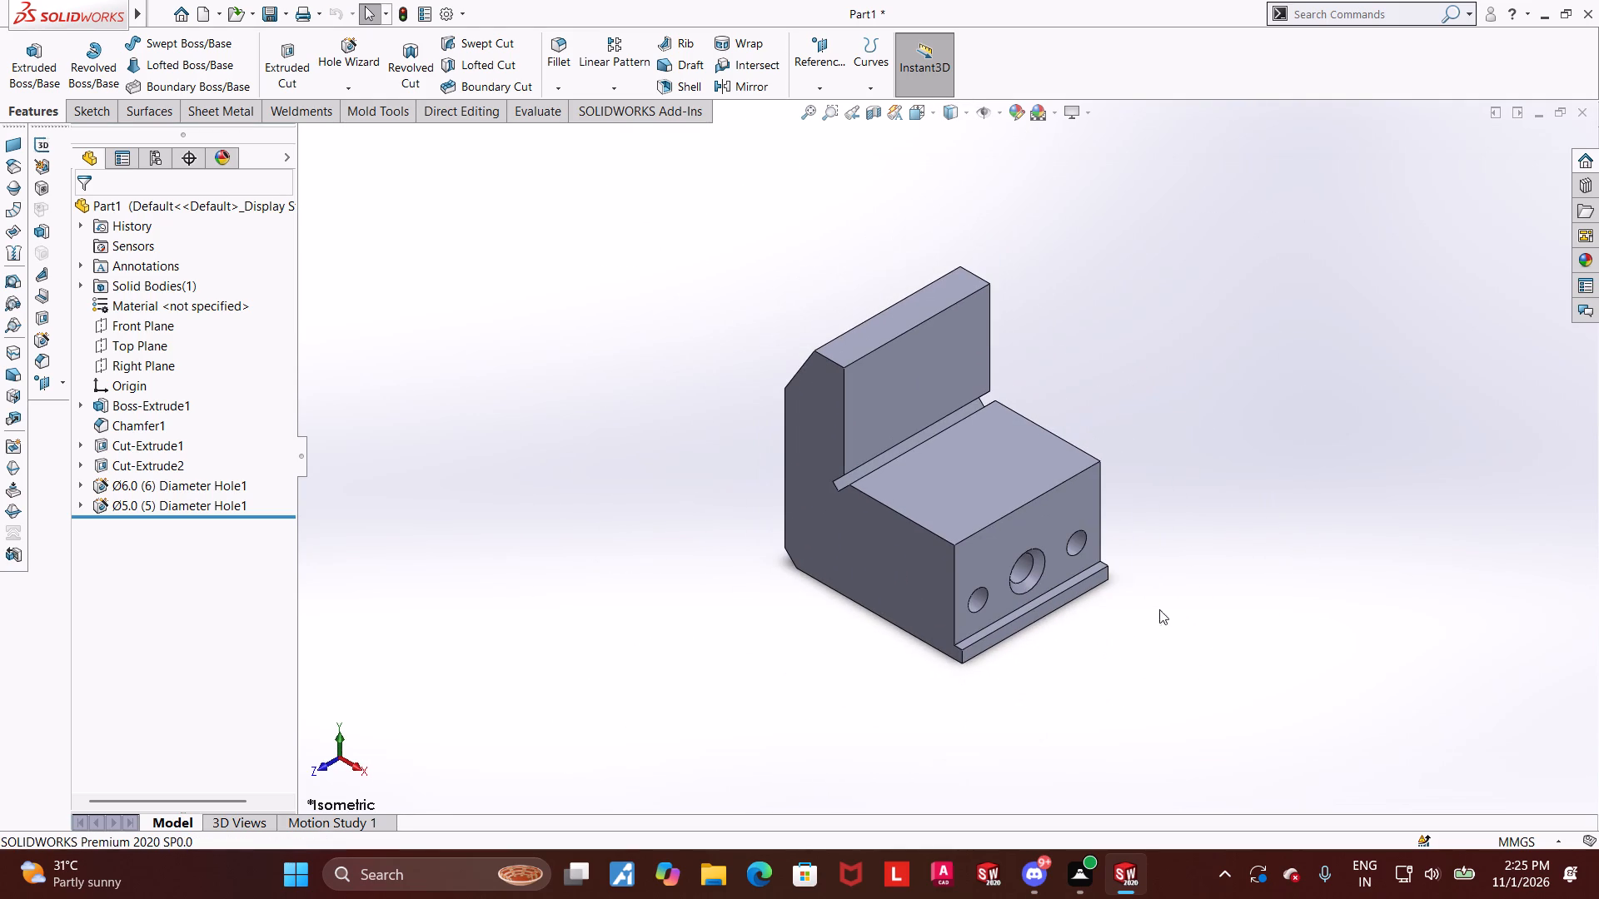
Apply a light green colour from the standard swatches to the whole part.
scroll(1123, 556, "down", 1)
right_click(249, 209)
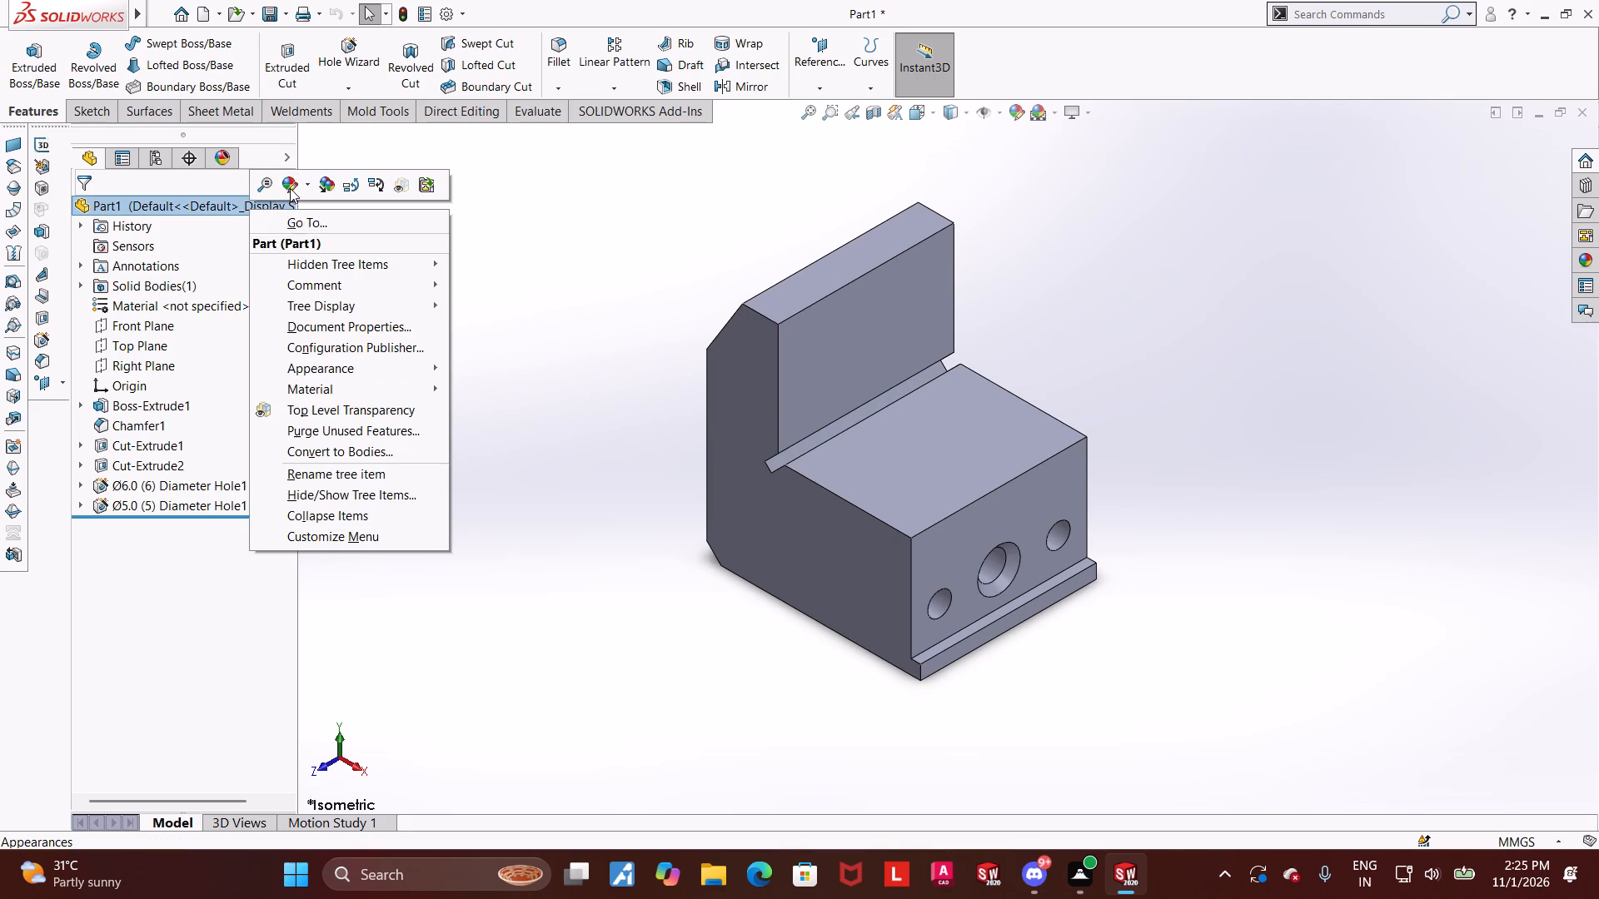
left_click(292, 186)
left_click(297, 190)
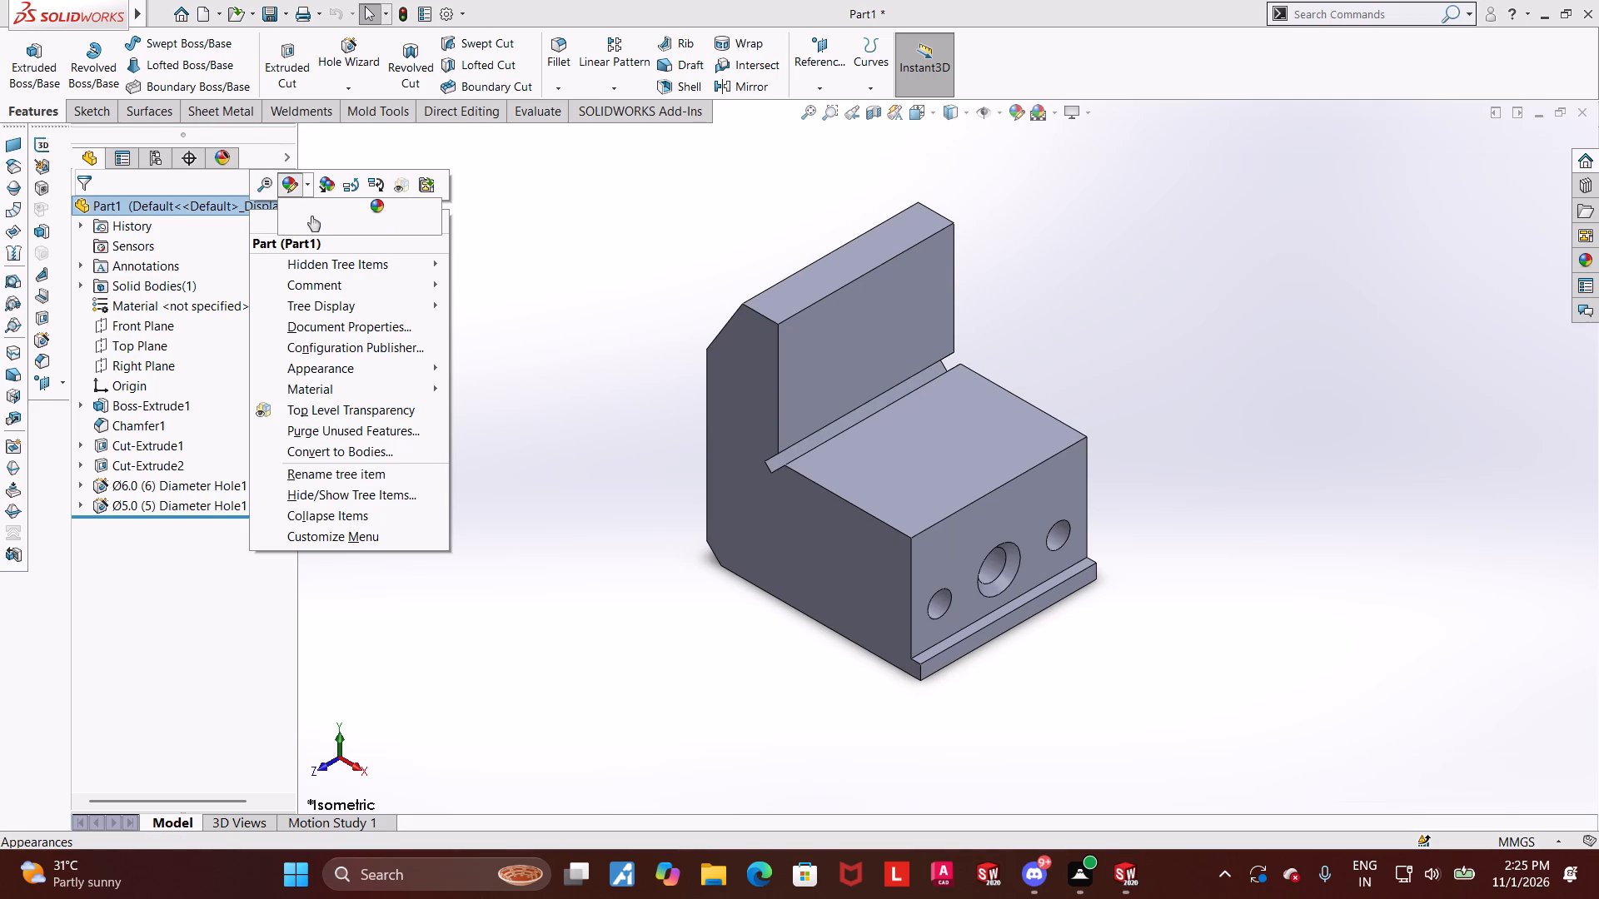
left_click(311, 216)
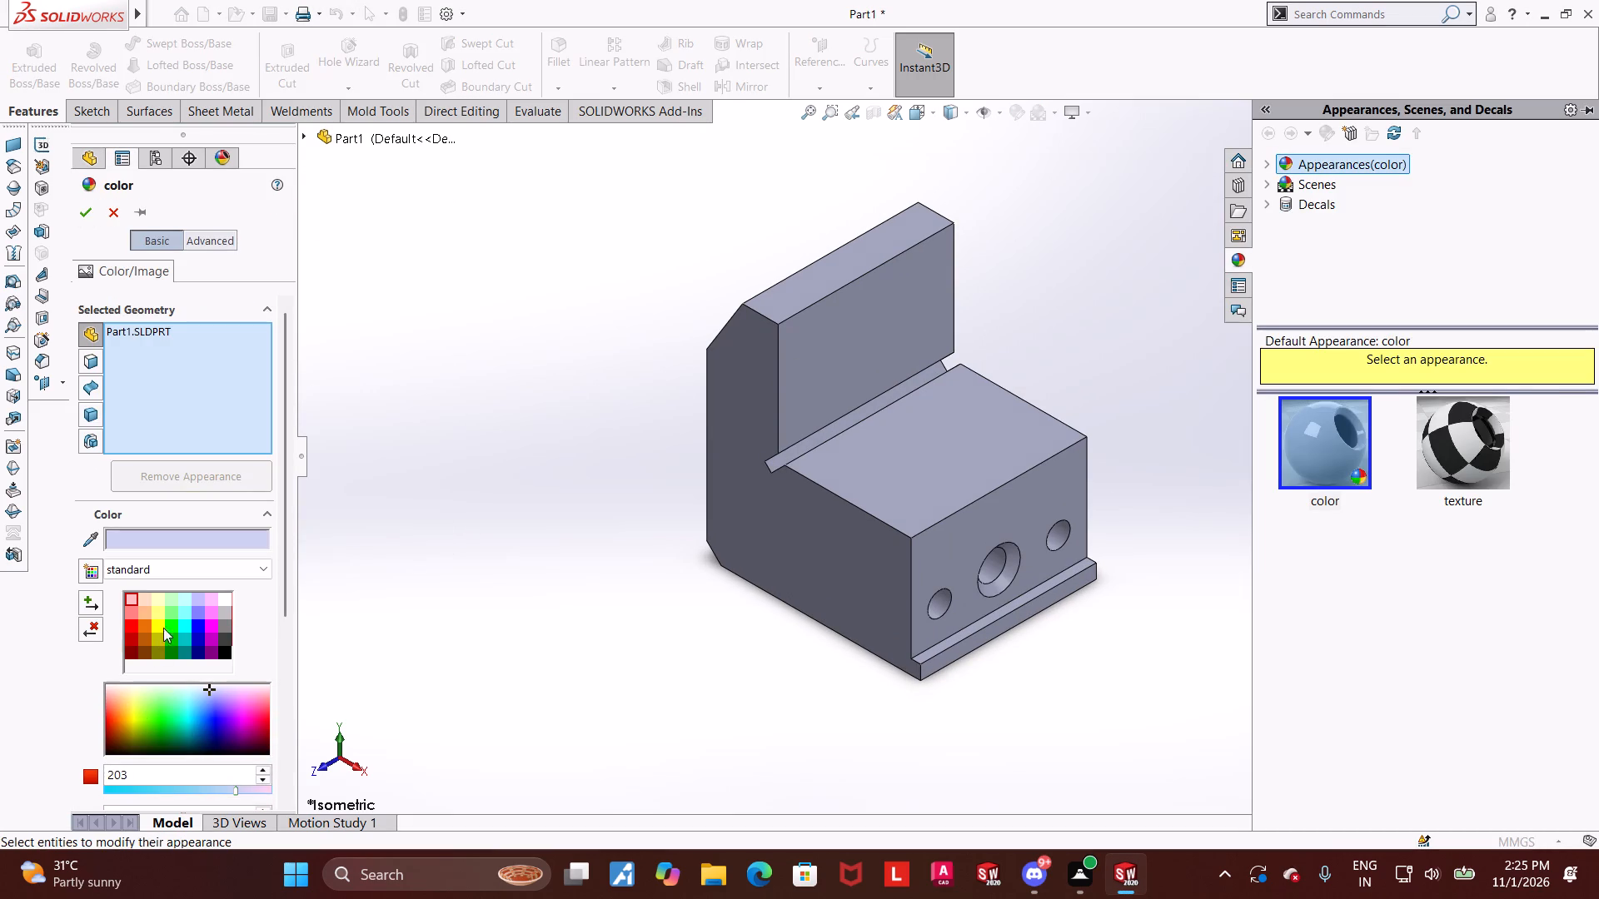
left_click(170, 613)
left_click(173, 595)
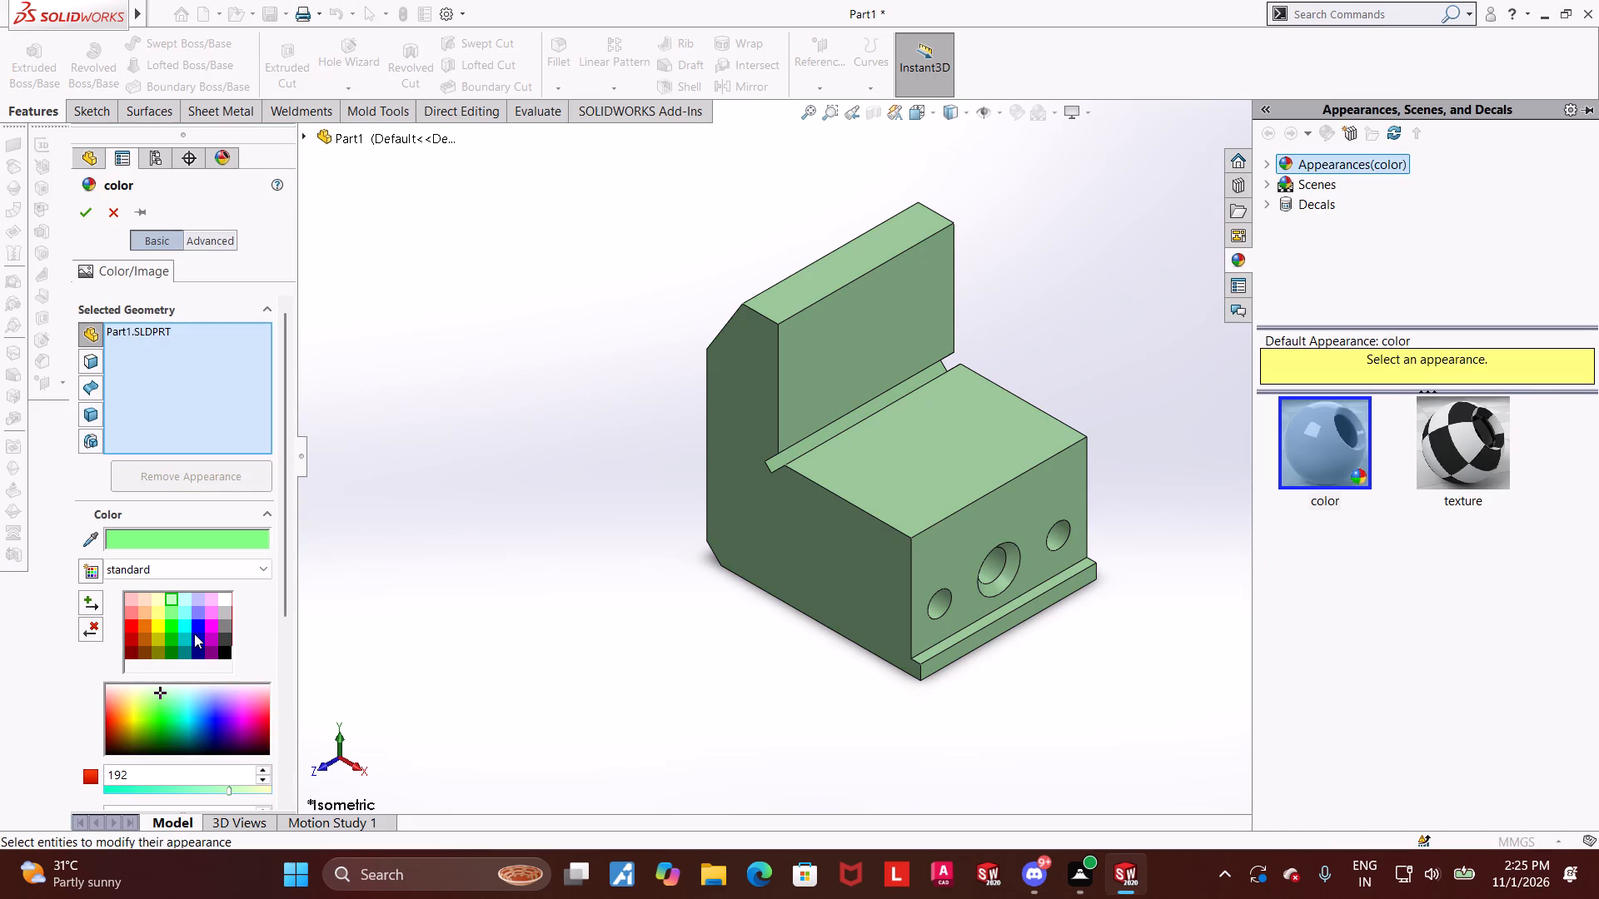
left_click(166, 612)
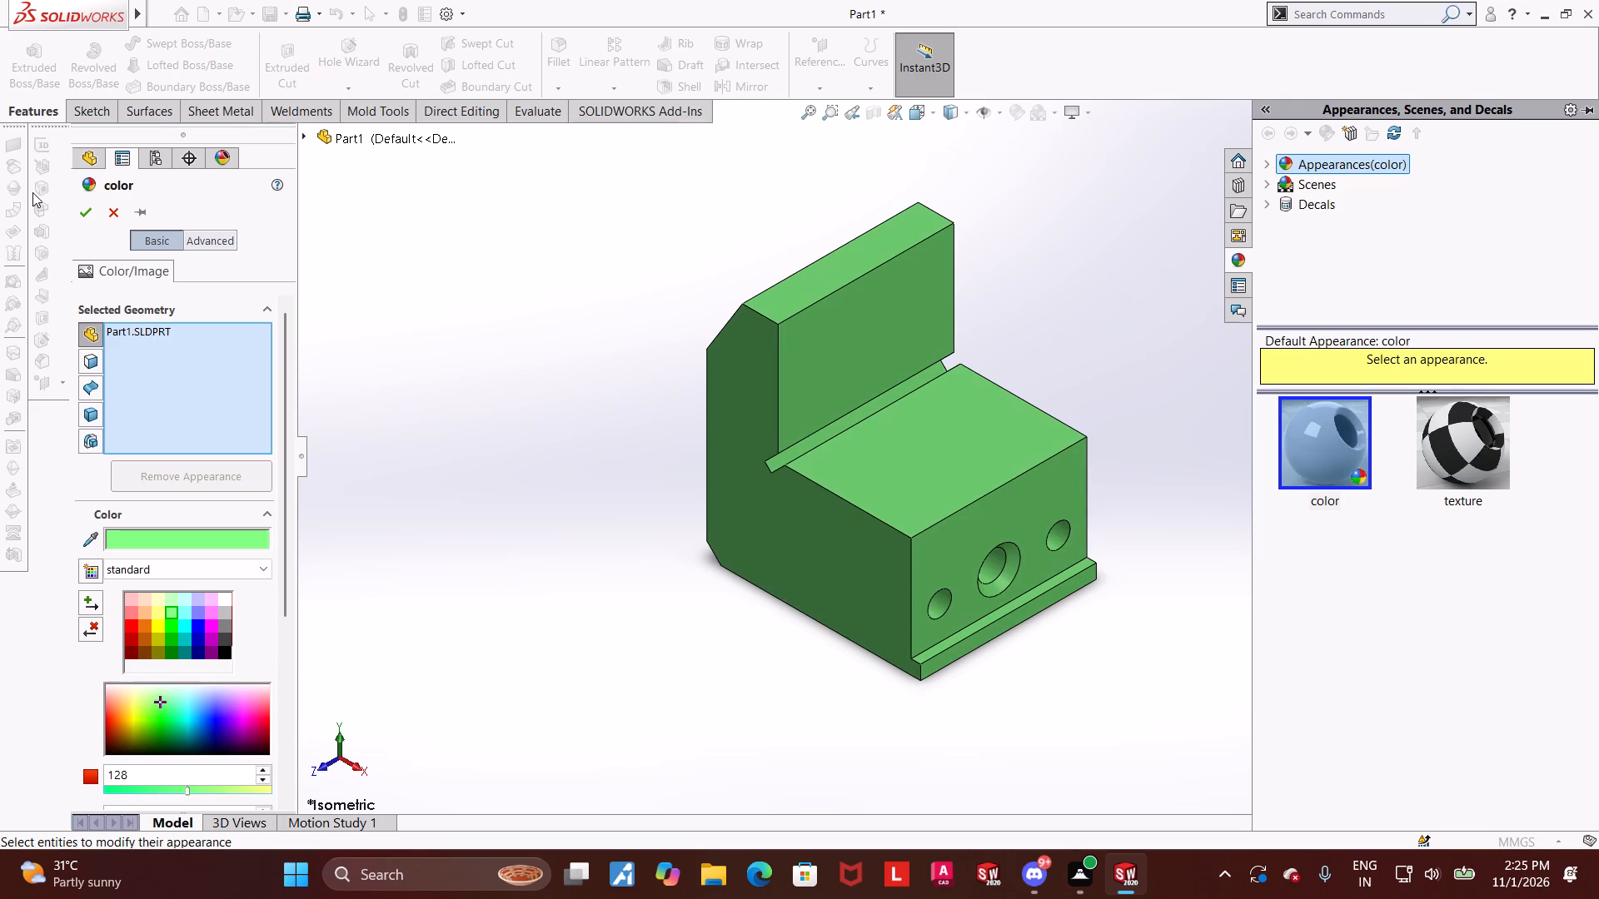
left_click(73, 211)
left_click(614, 563)
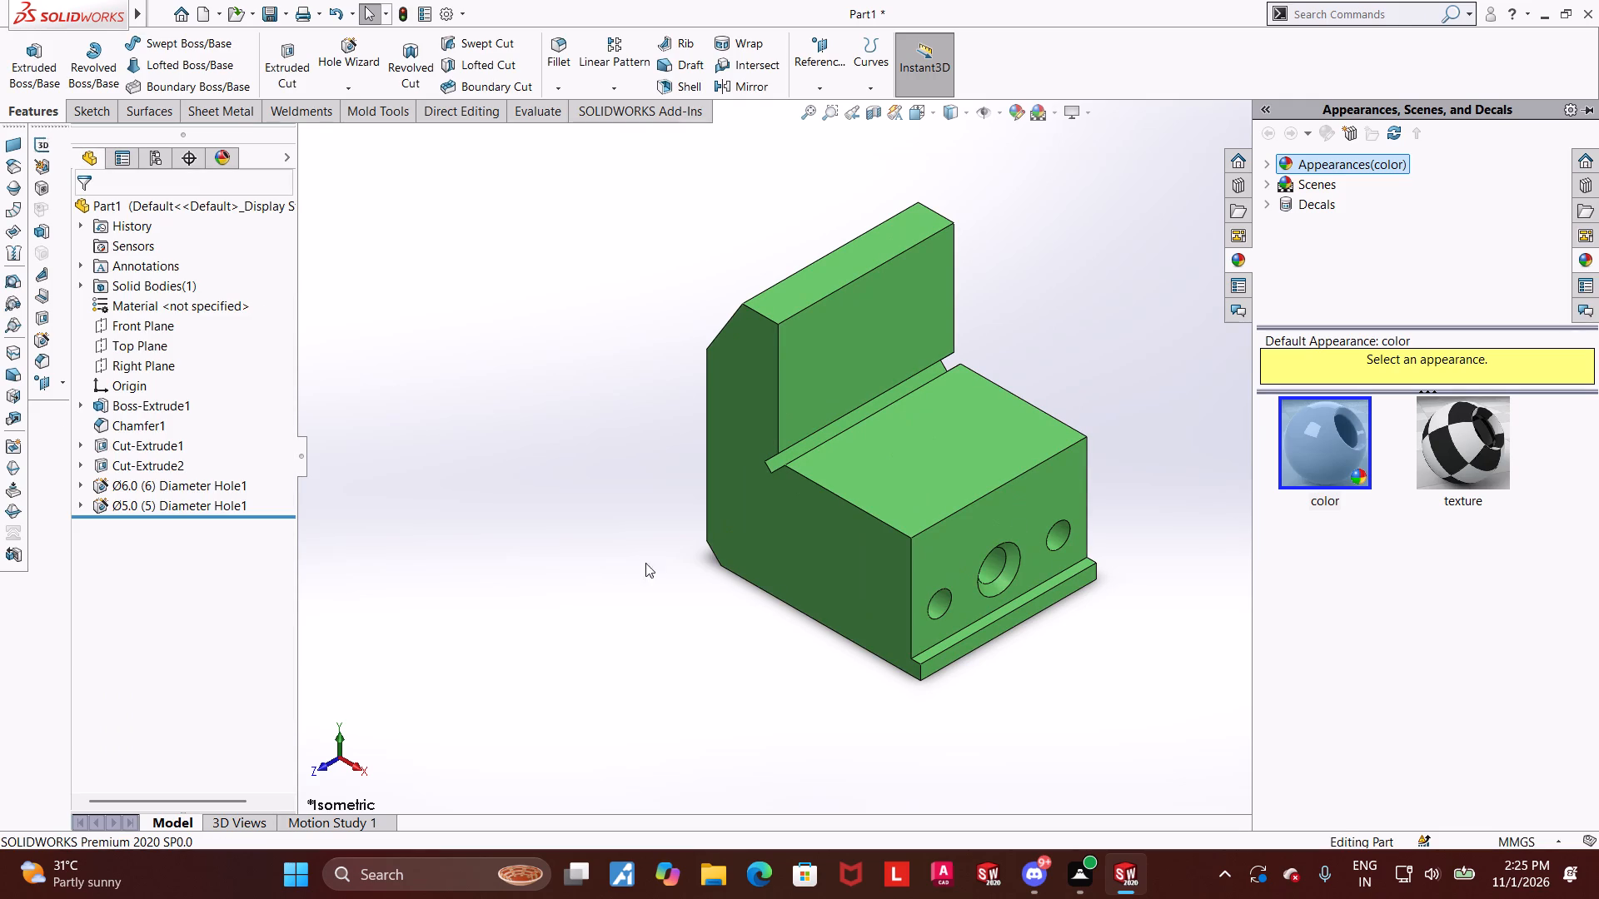
Inspect the coloured block from behind and below, checking the arched back pocket, chamfers and relief slot.
scroll(1185, 519, "up", 1)
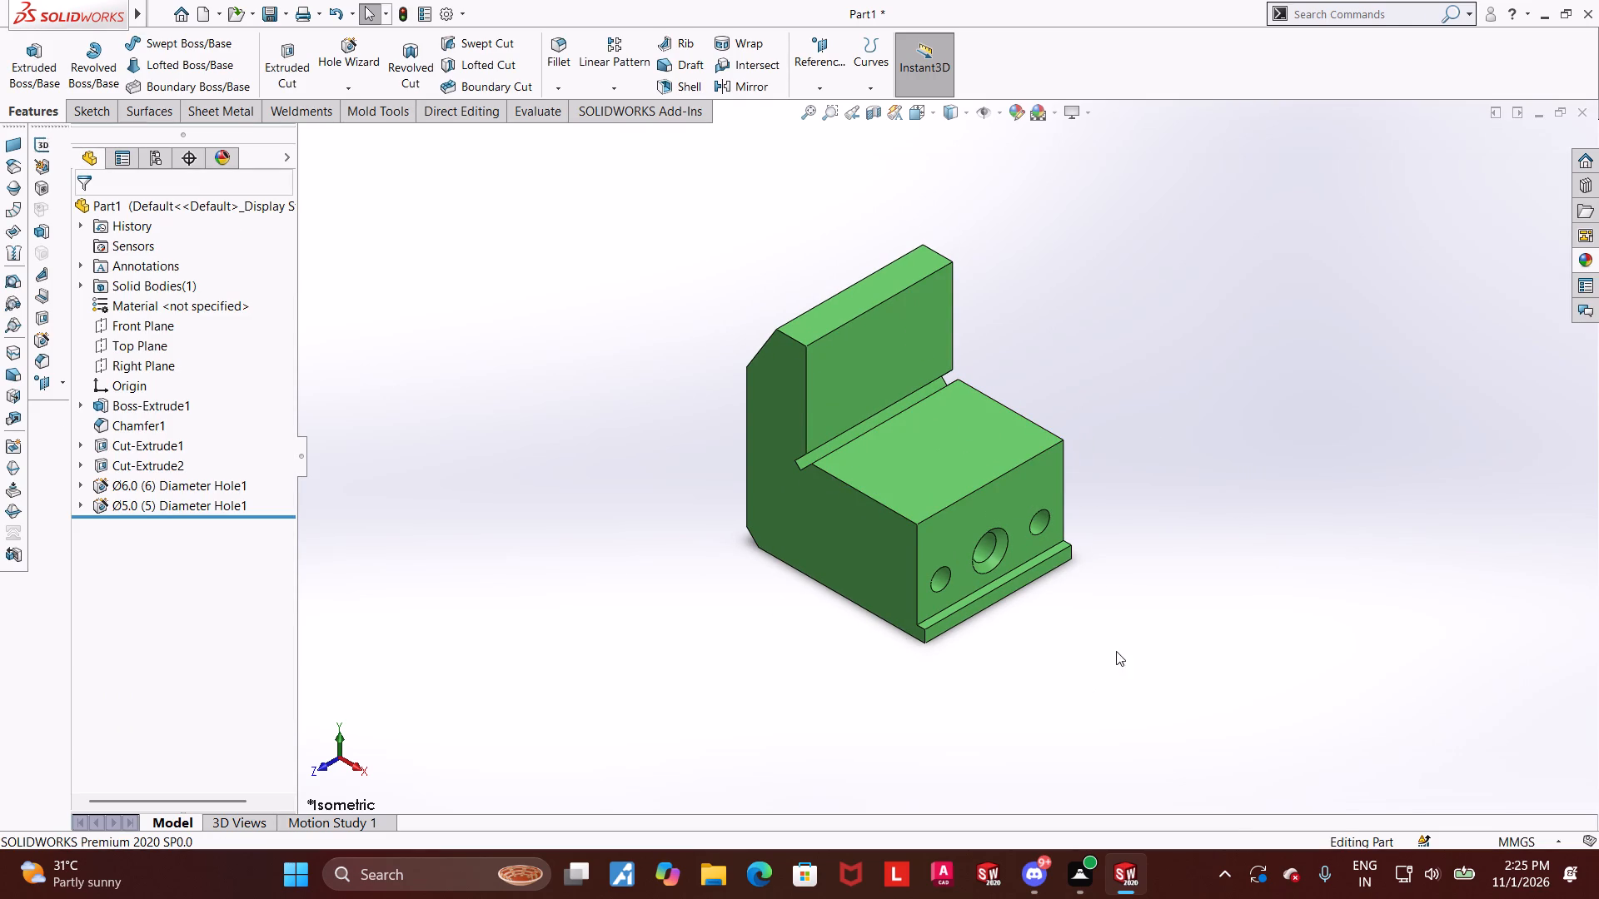
middle_click_drag(944, 399, 1039, 697)
middle_click_drag(1049, 505, 1098, 704)
left_click(915, 118)
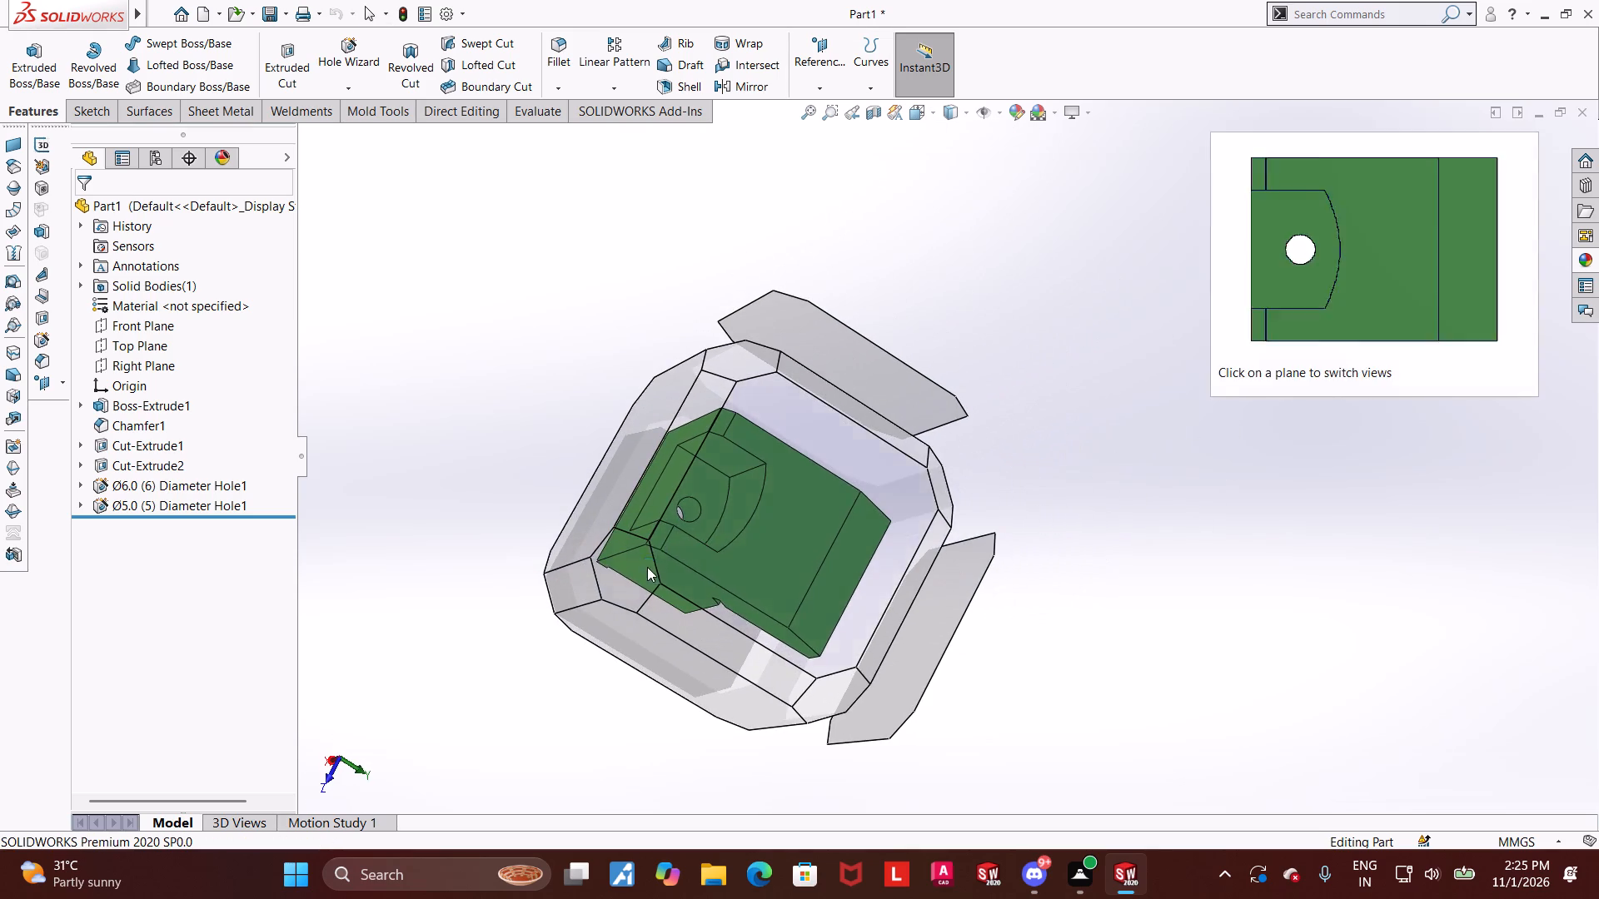
left_click(647, 568)
middle_click_drag(1221, 220, 1183, 622)
scroll(1183, 610, "up", 3)
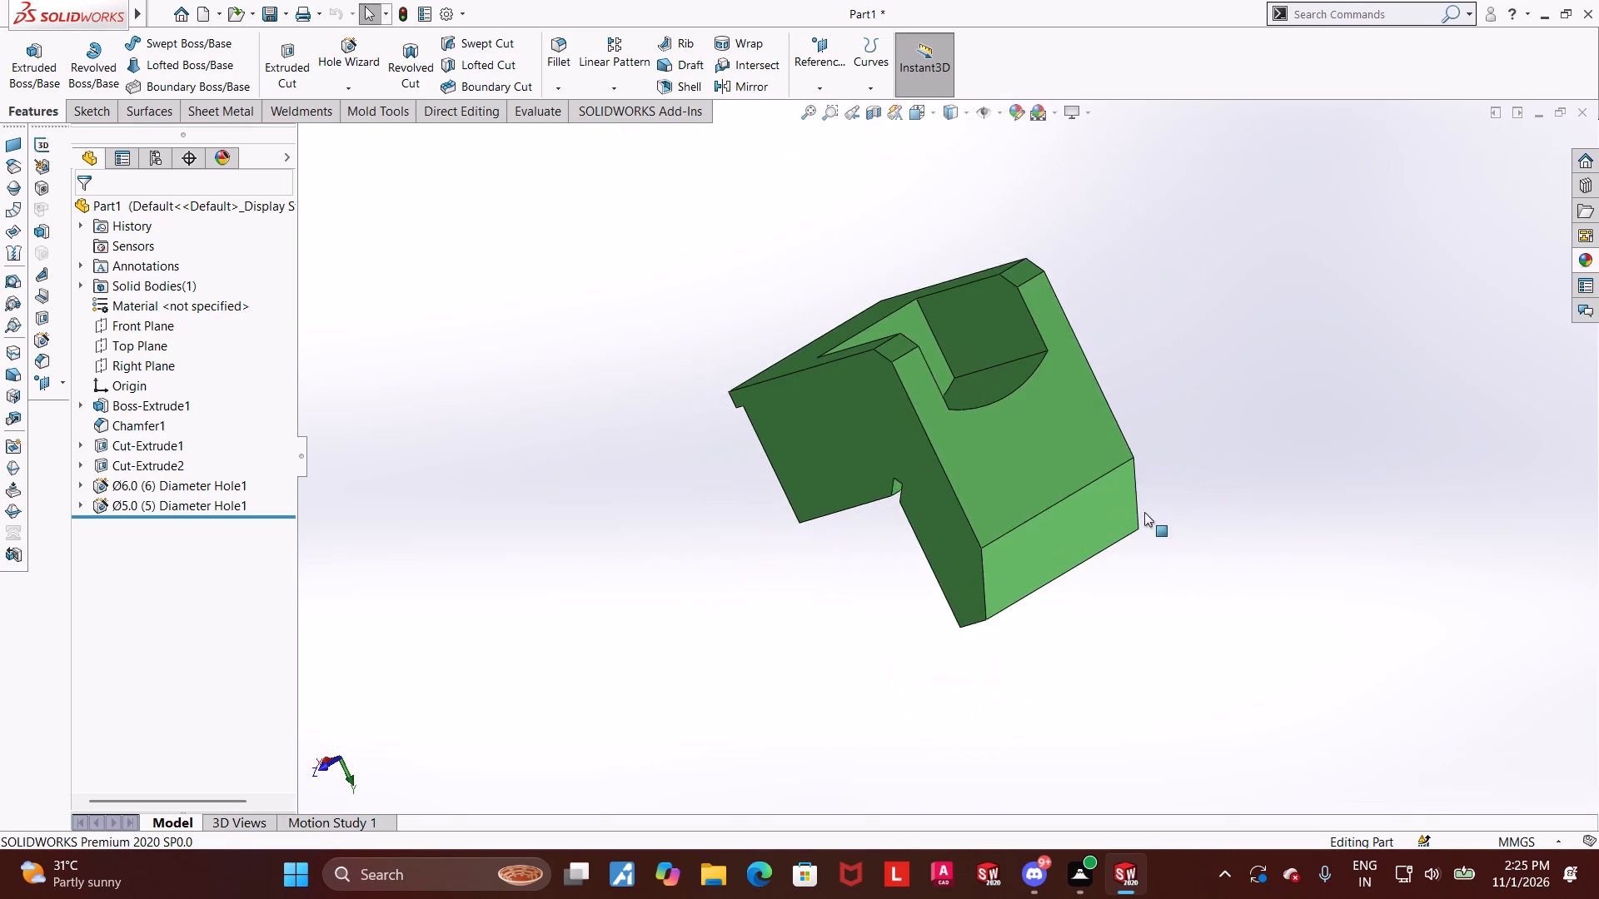
middle_click_drag(1144, 535, 1193, 610)
left_click(912, 114)
left_click(757, 539)
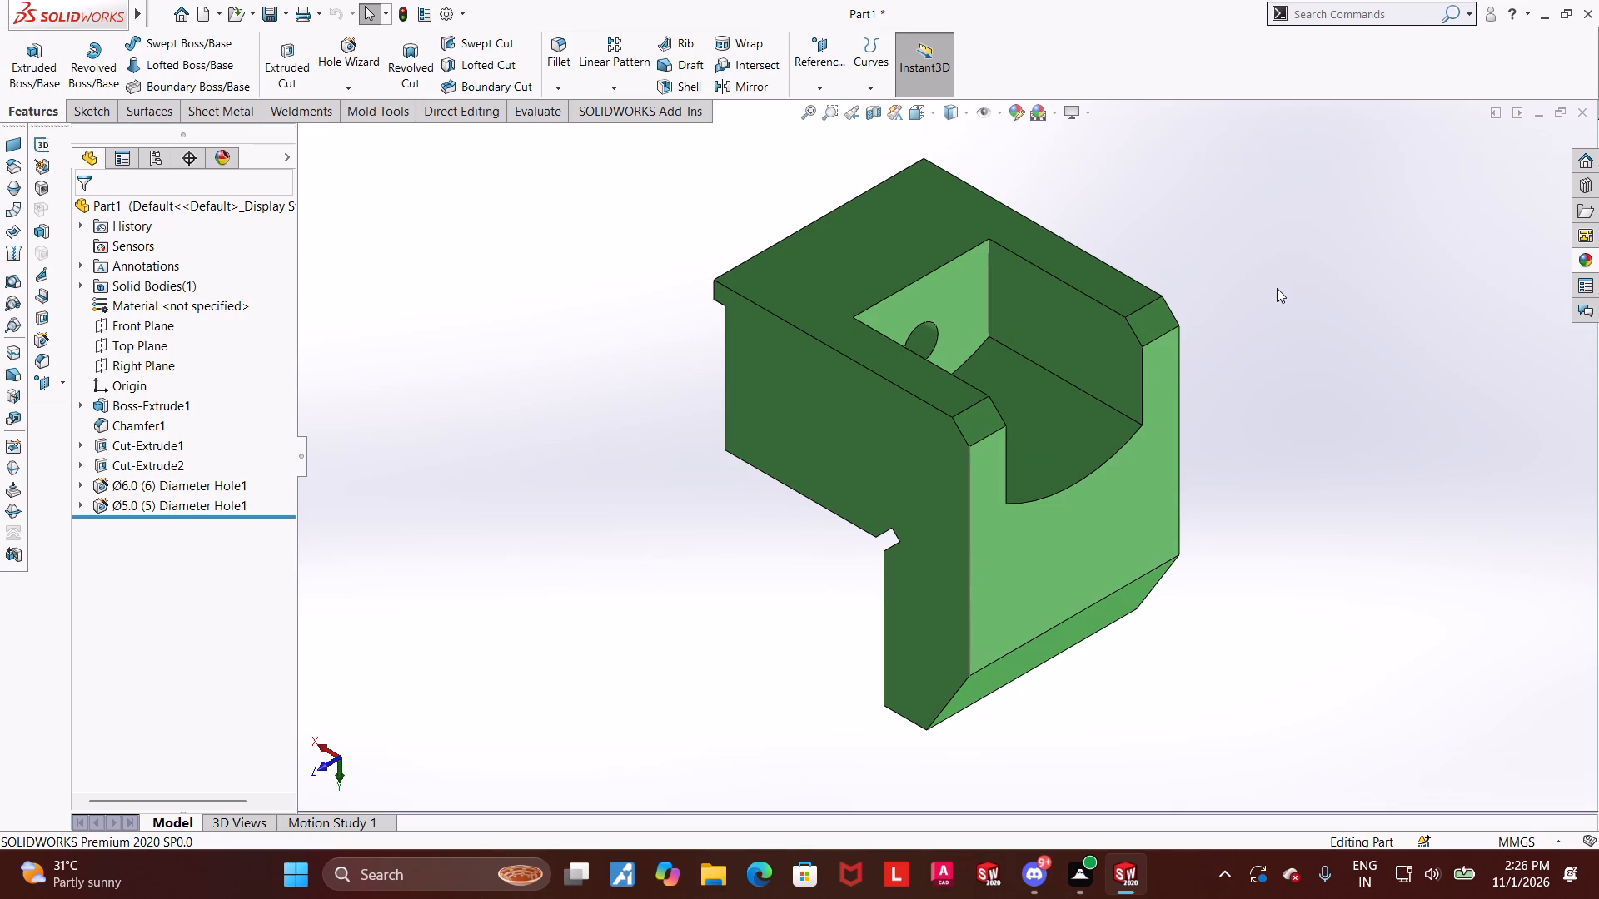
scroll(1326, 370, "up", 2)
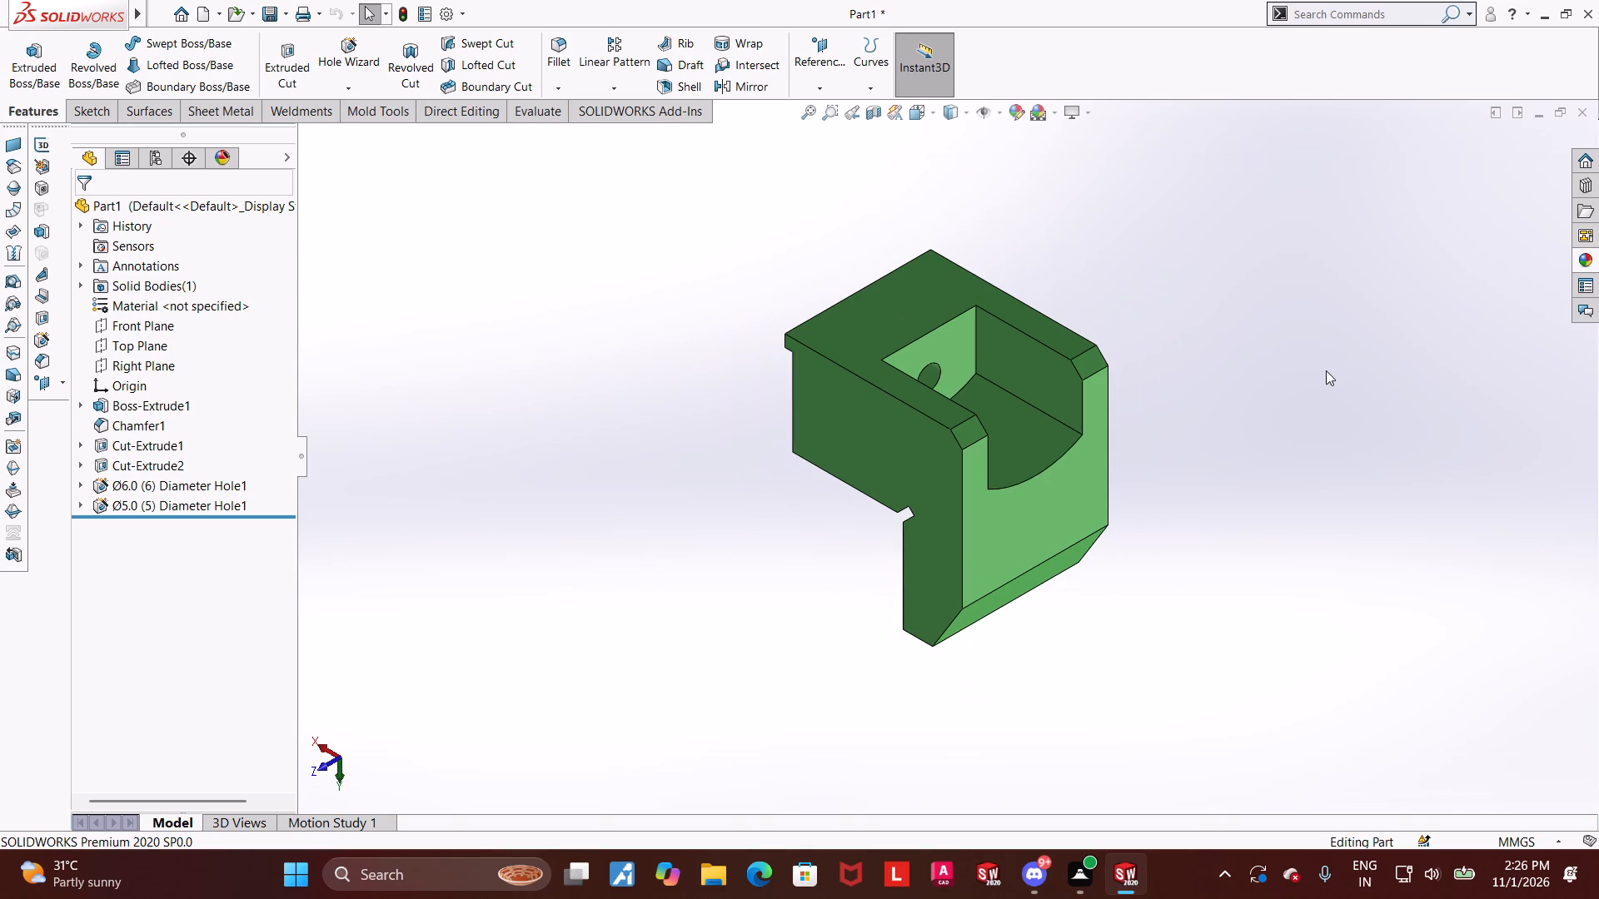
Measure the circular edge of the through hole where it opens into the arched back pocket.
scroll(1146, 327, "down", 1)
scroll(884, 414, "down", 1)
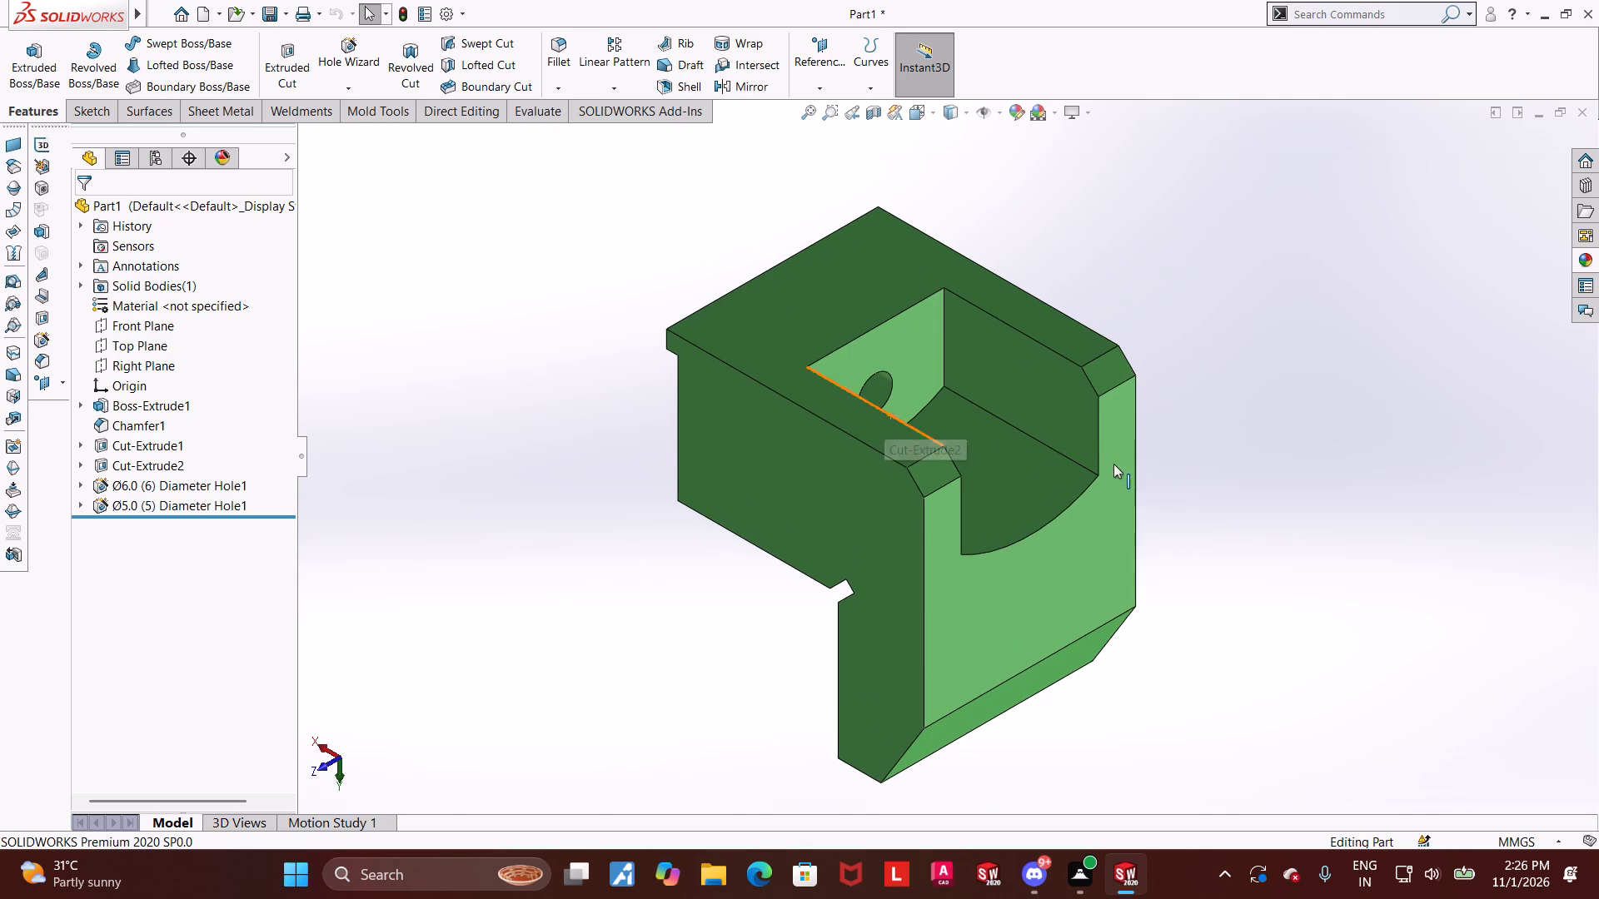
middle_click_drag(1130, 411, 1059, 324)
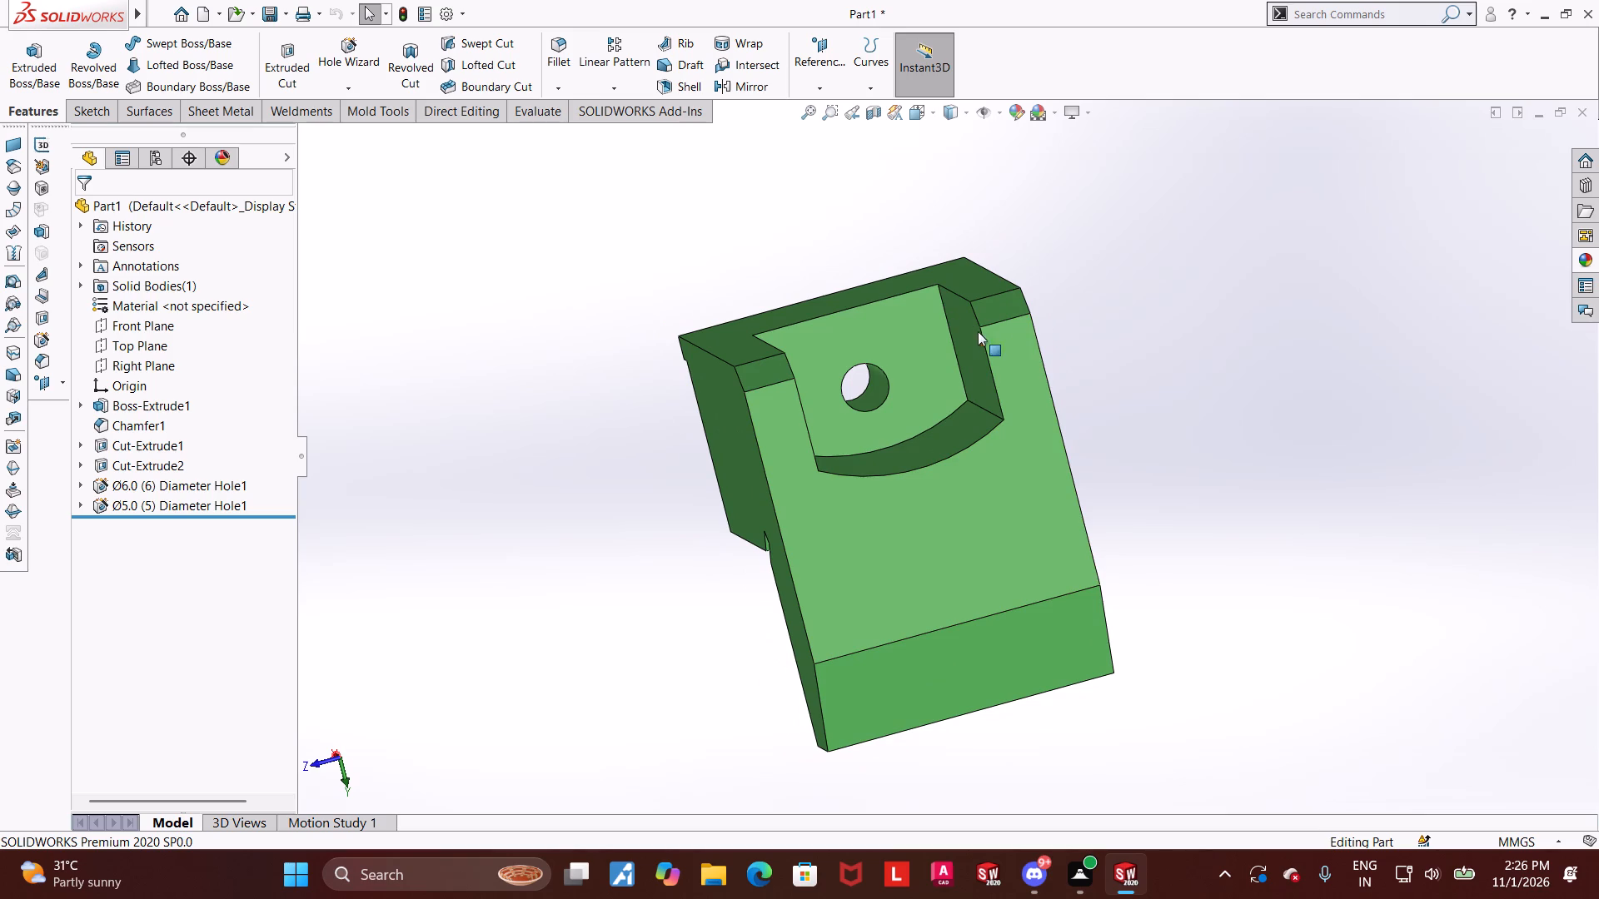
scroll(909, 356, "down", 1)
left_click(547, 114)
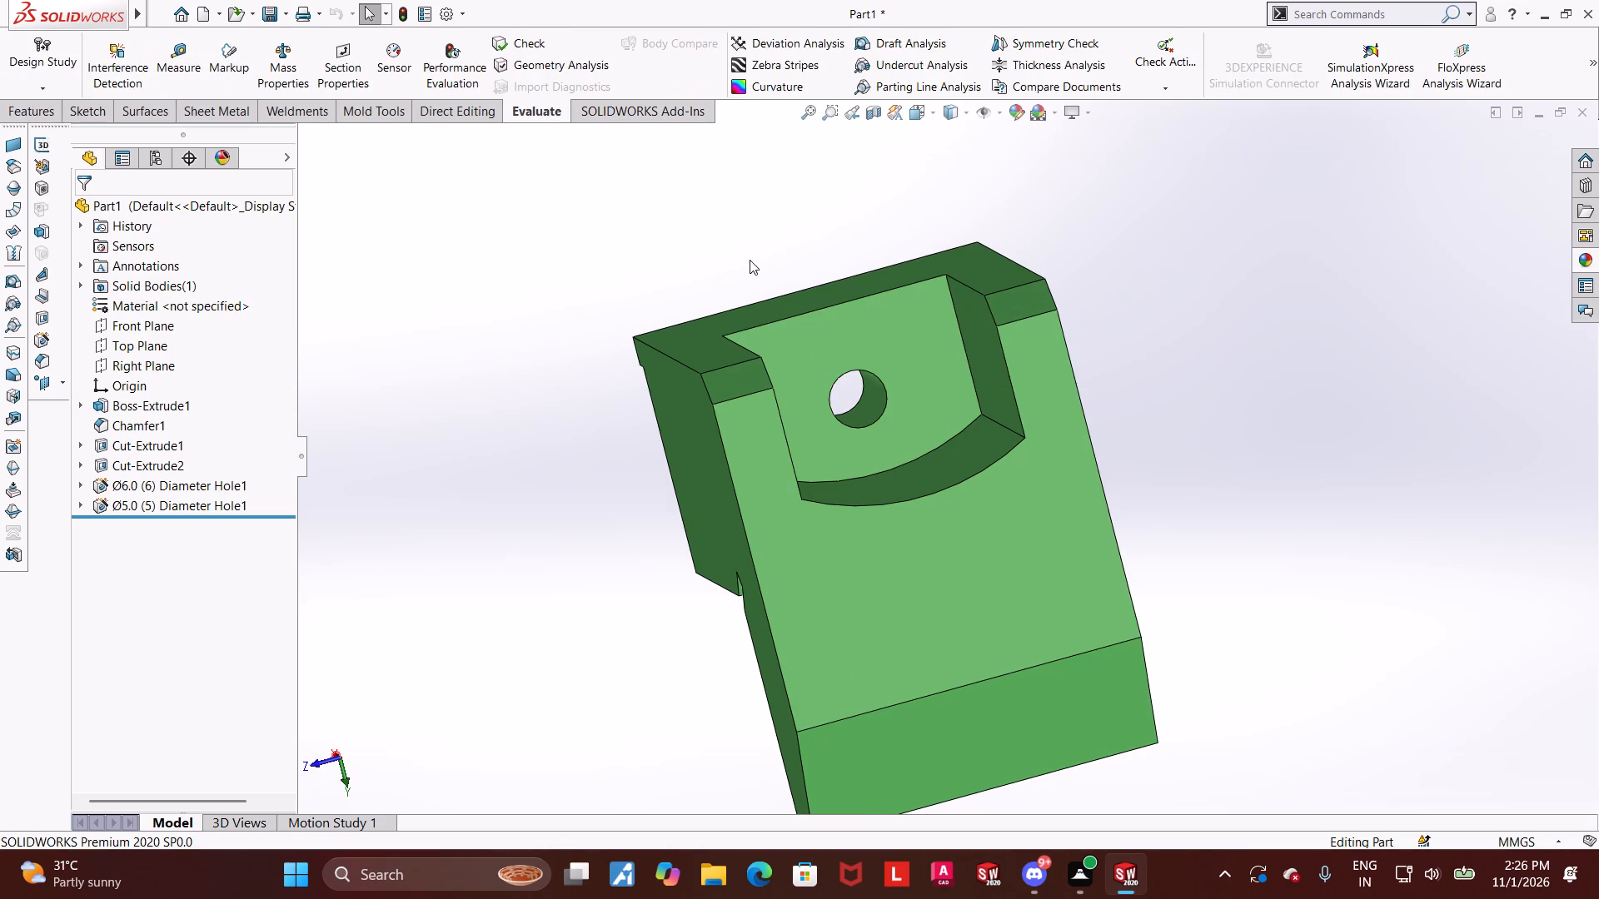
middle_click_drag(751, 261, 790, 371)
left_click(167, 50)
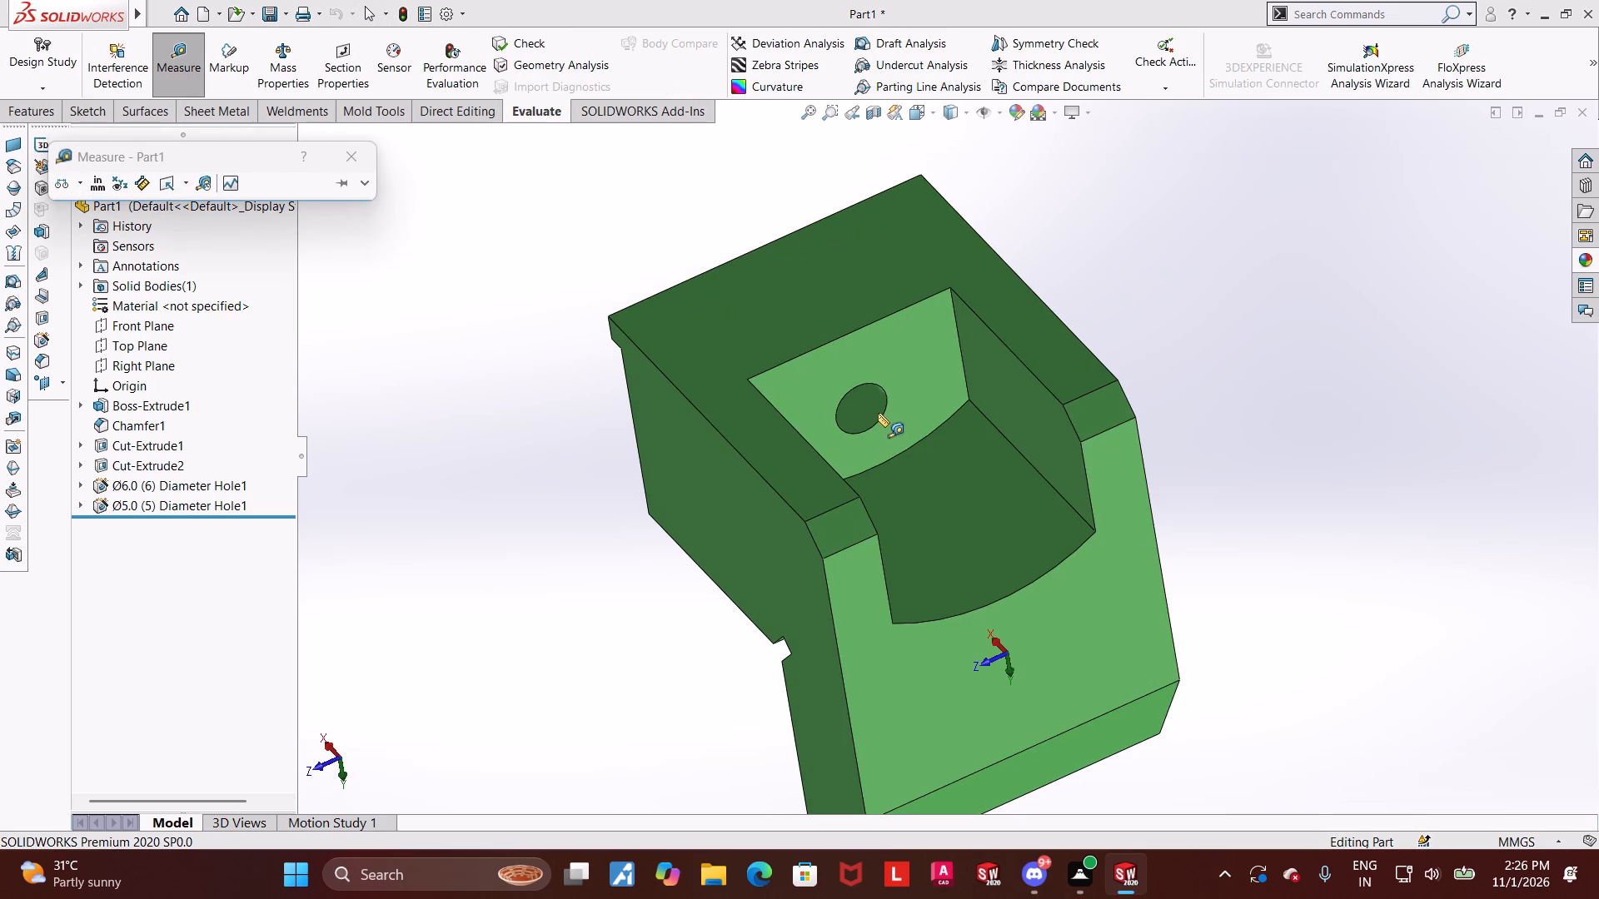
left_click(878, 413)
key("Escape")
Measure the outer circular edge of the through hole's countersink on the front face.
middle_click_drag(909, 454, 984, 474)
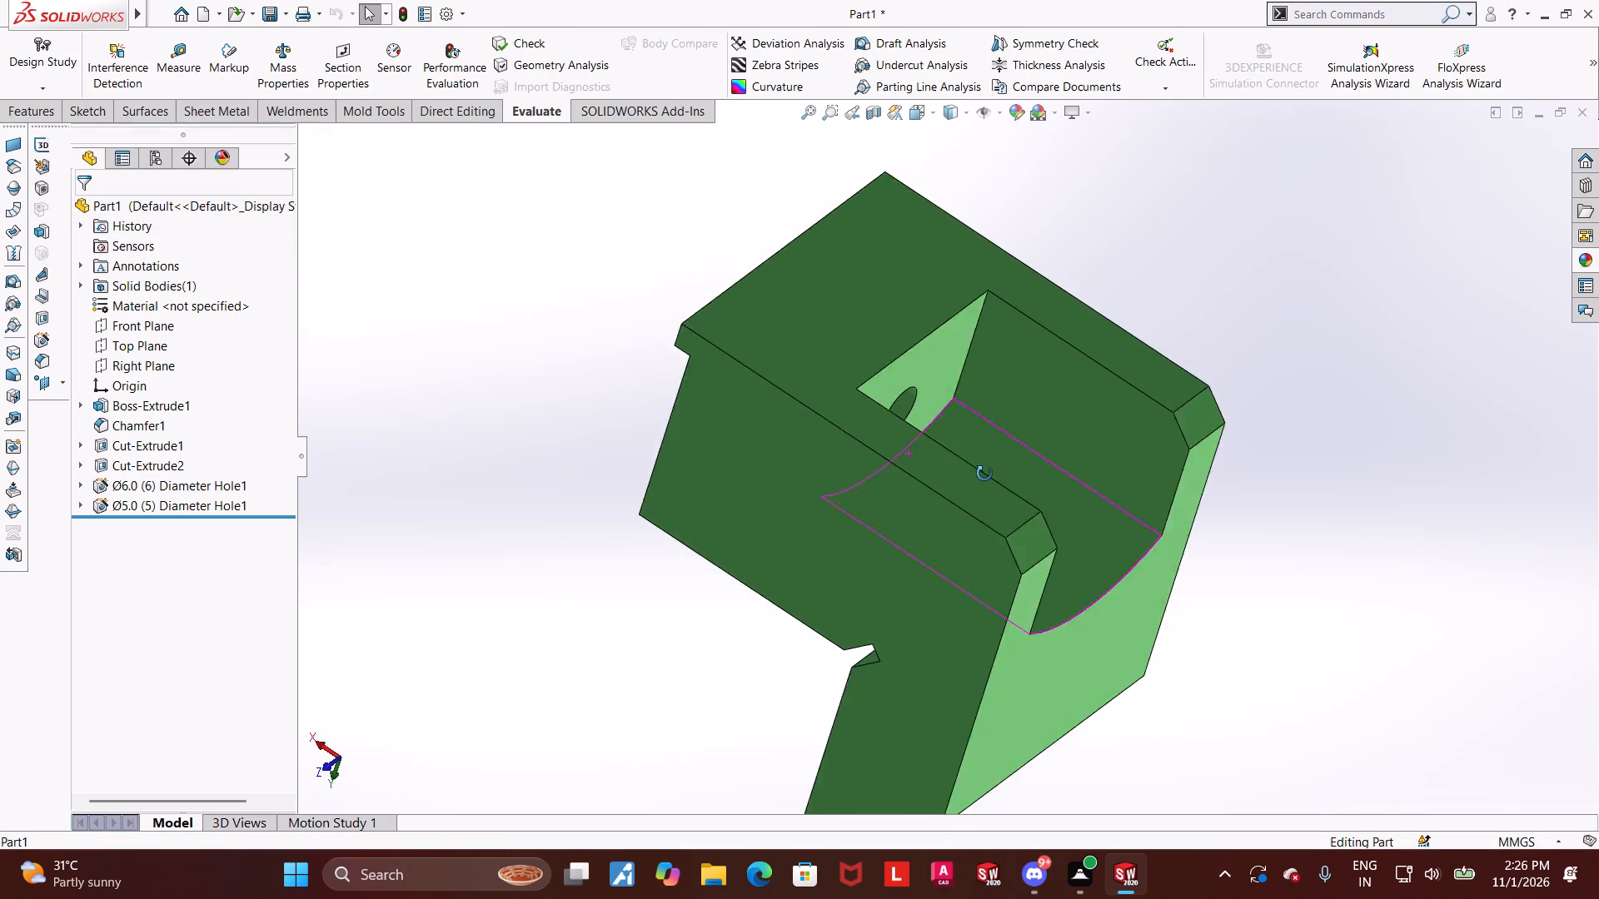
middle_click_drag(984, 474, 1168, 598)
scroll(1107, 426, "down", 1)
left_click(183, 54)
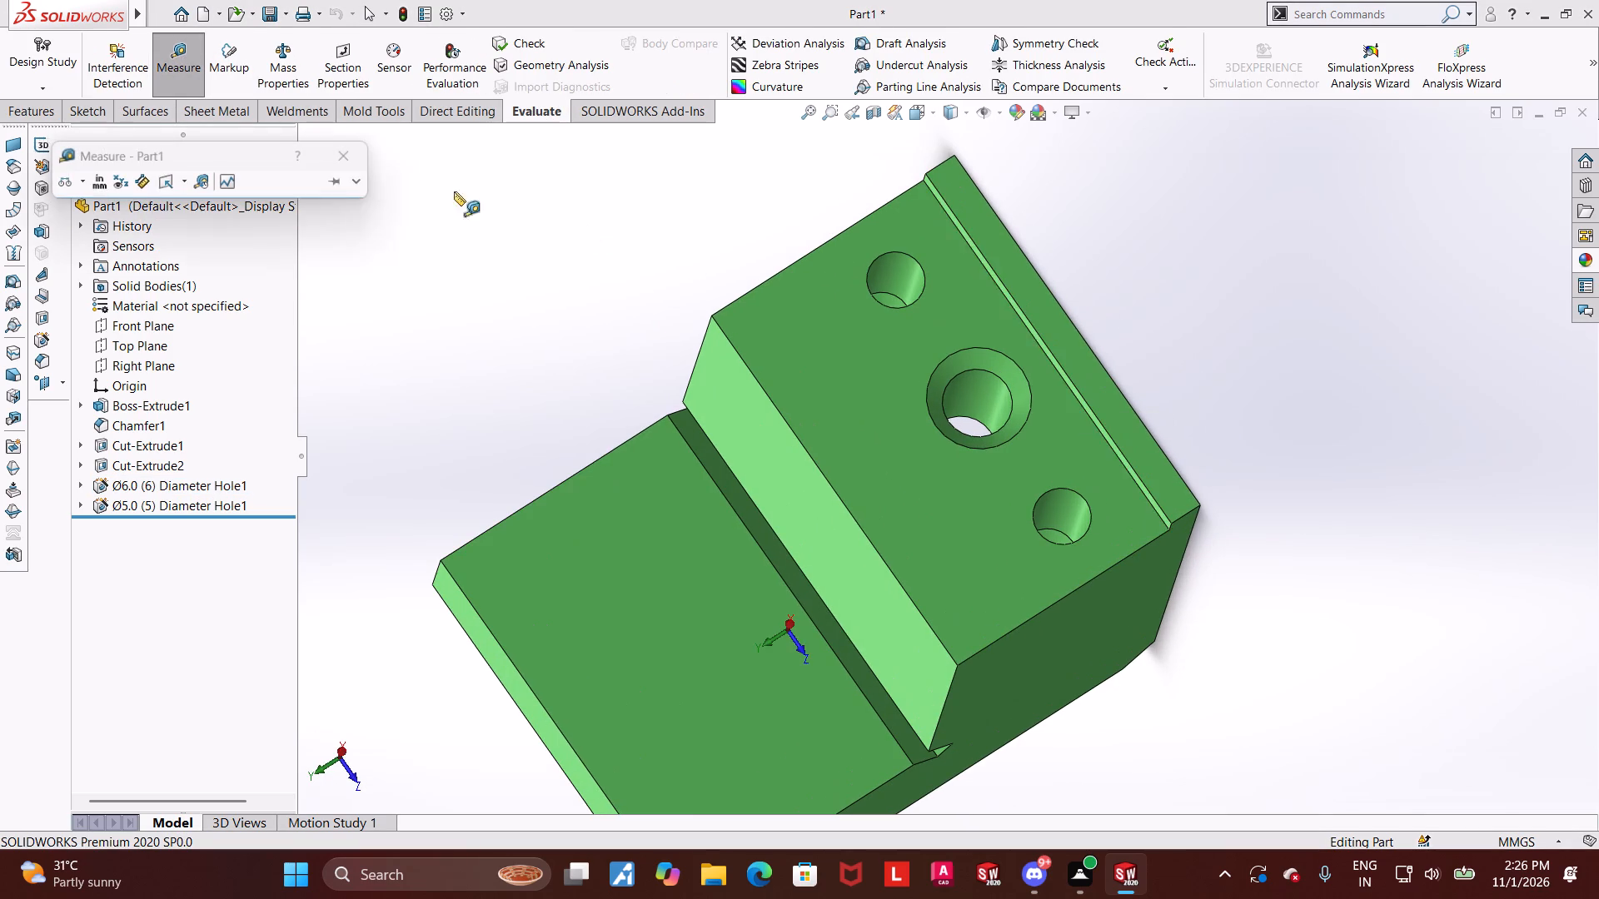
left_click(975, 343)
key("Escape")
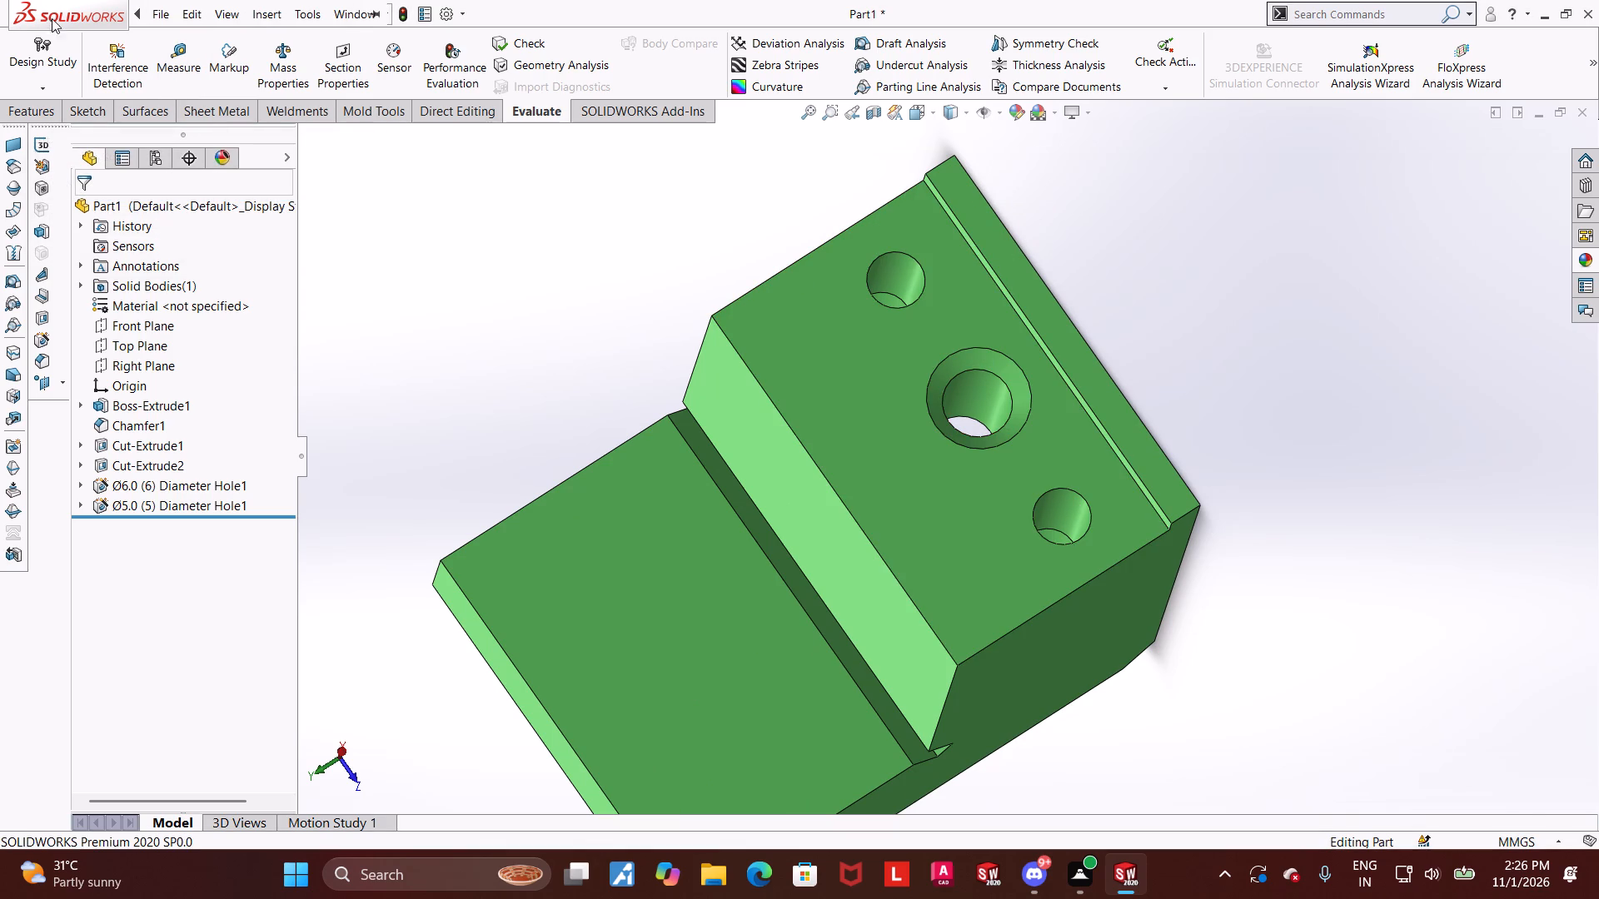
left_click(181, 52)
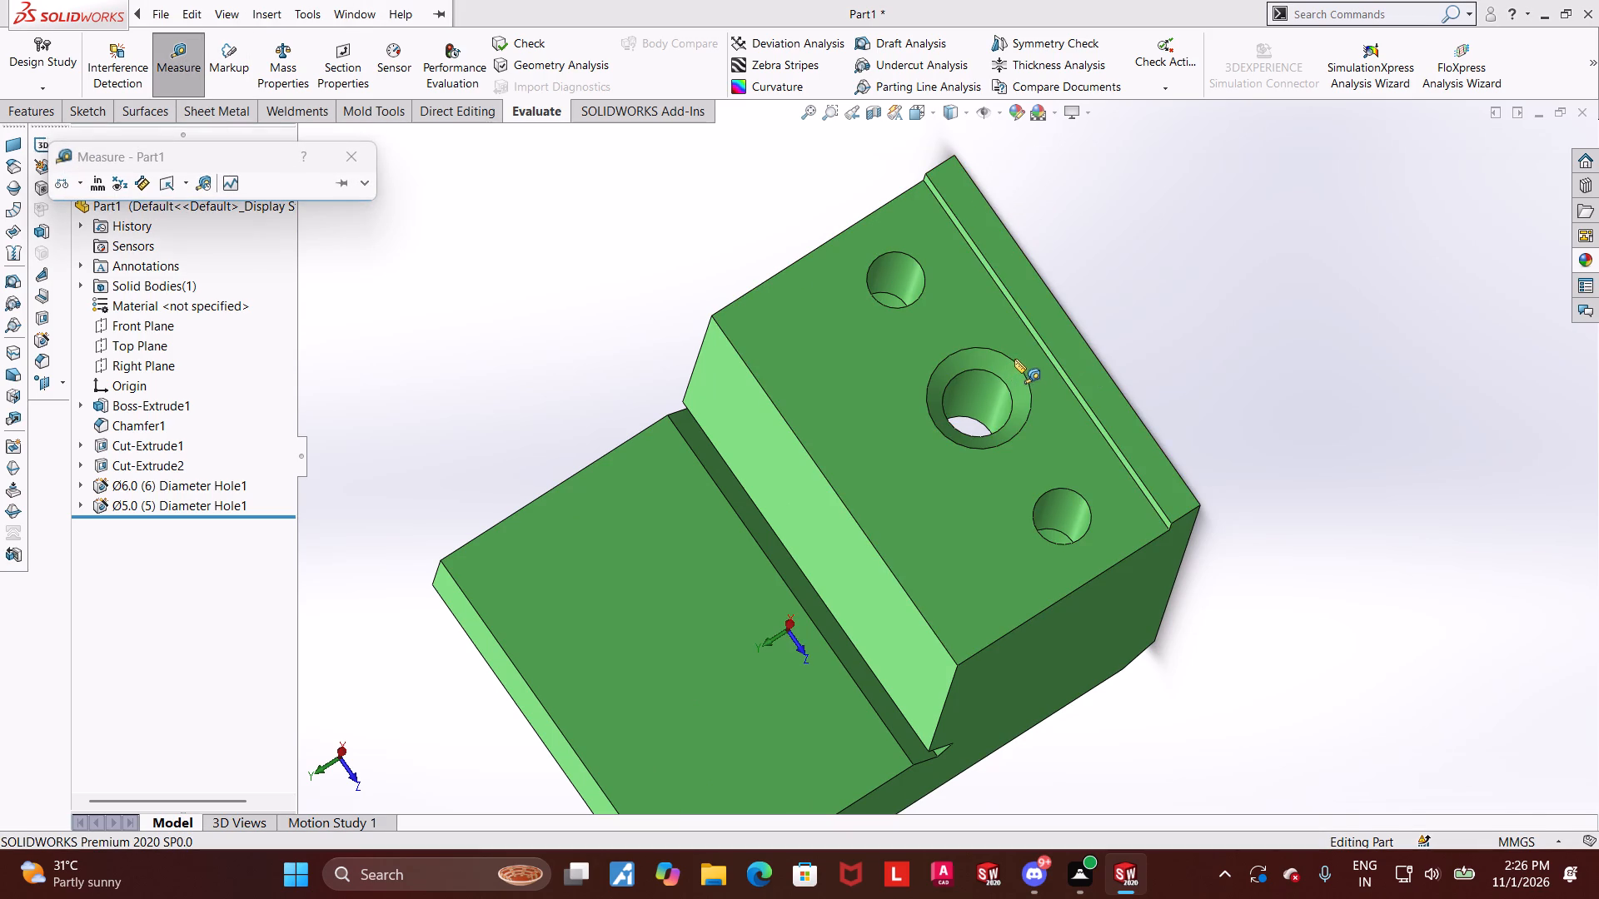
left_click(1014, 359)
key("Escape")
Display the dimensions of the two 5 mm blind holes and examine their depth and spacing, ending in the isometric view.
middle_click_drag(1313, 477, 1295, 498)
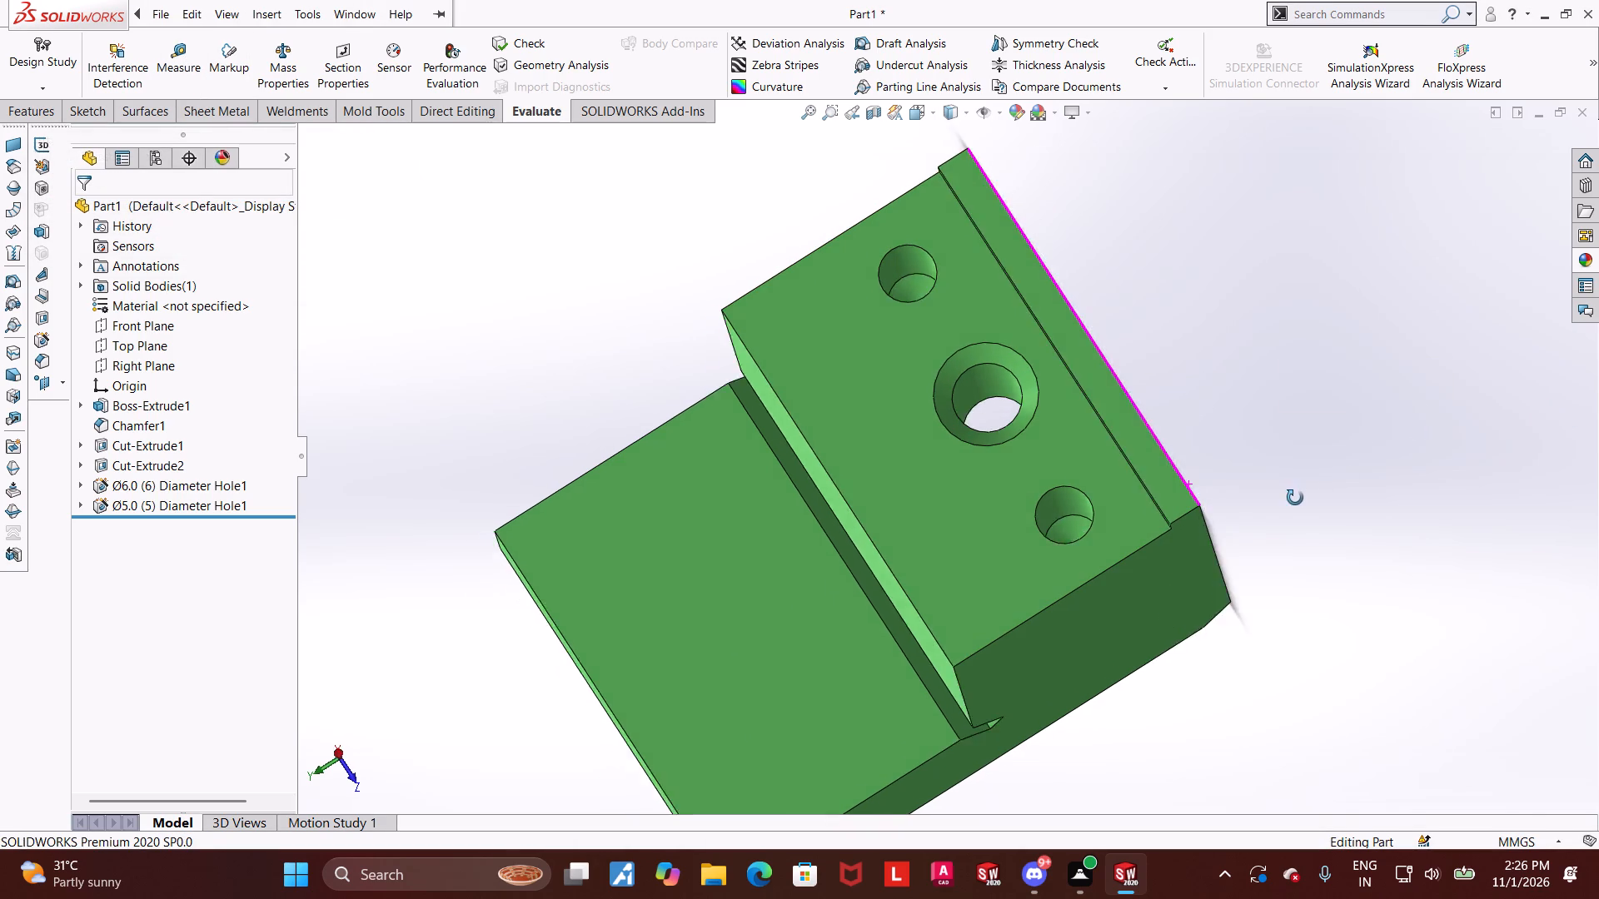
middle_click_drag(1295, 498, 1217, 575)
left_click(133, 506)
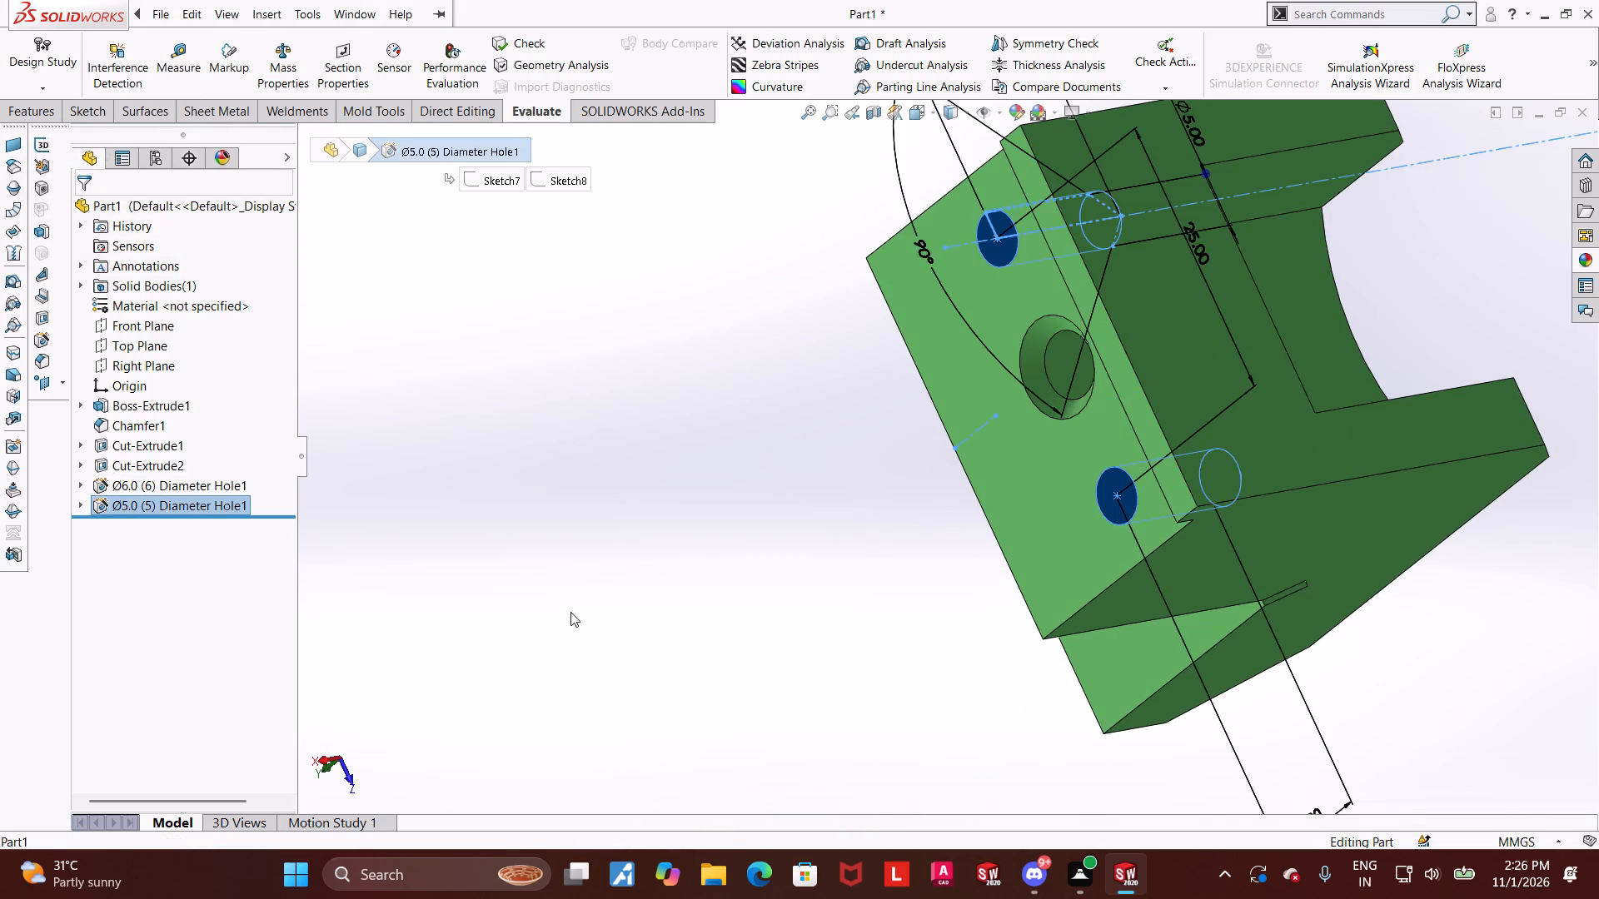
middle_click_drag(1443, 569, 1396, 564)
scroll(1396, 564, "up", 4)
scroll(1208, 381, "down", 2)
middle_click_drag(1020, 382, 1000, 421)
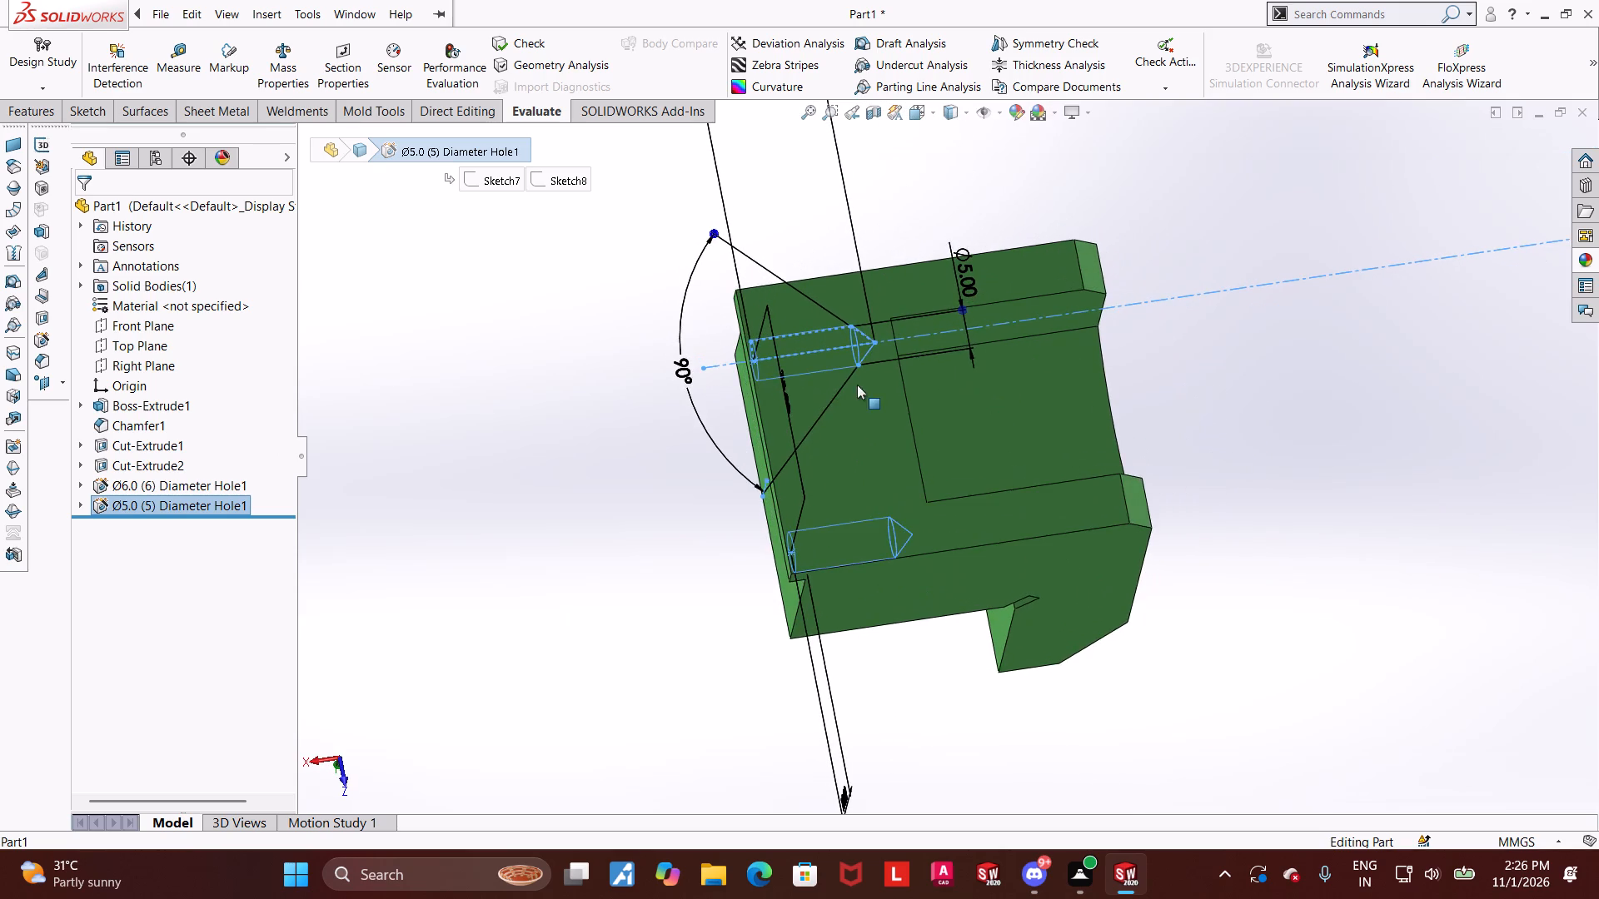
scroll(848, 368, "down", 2)
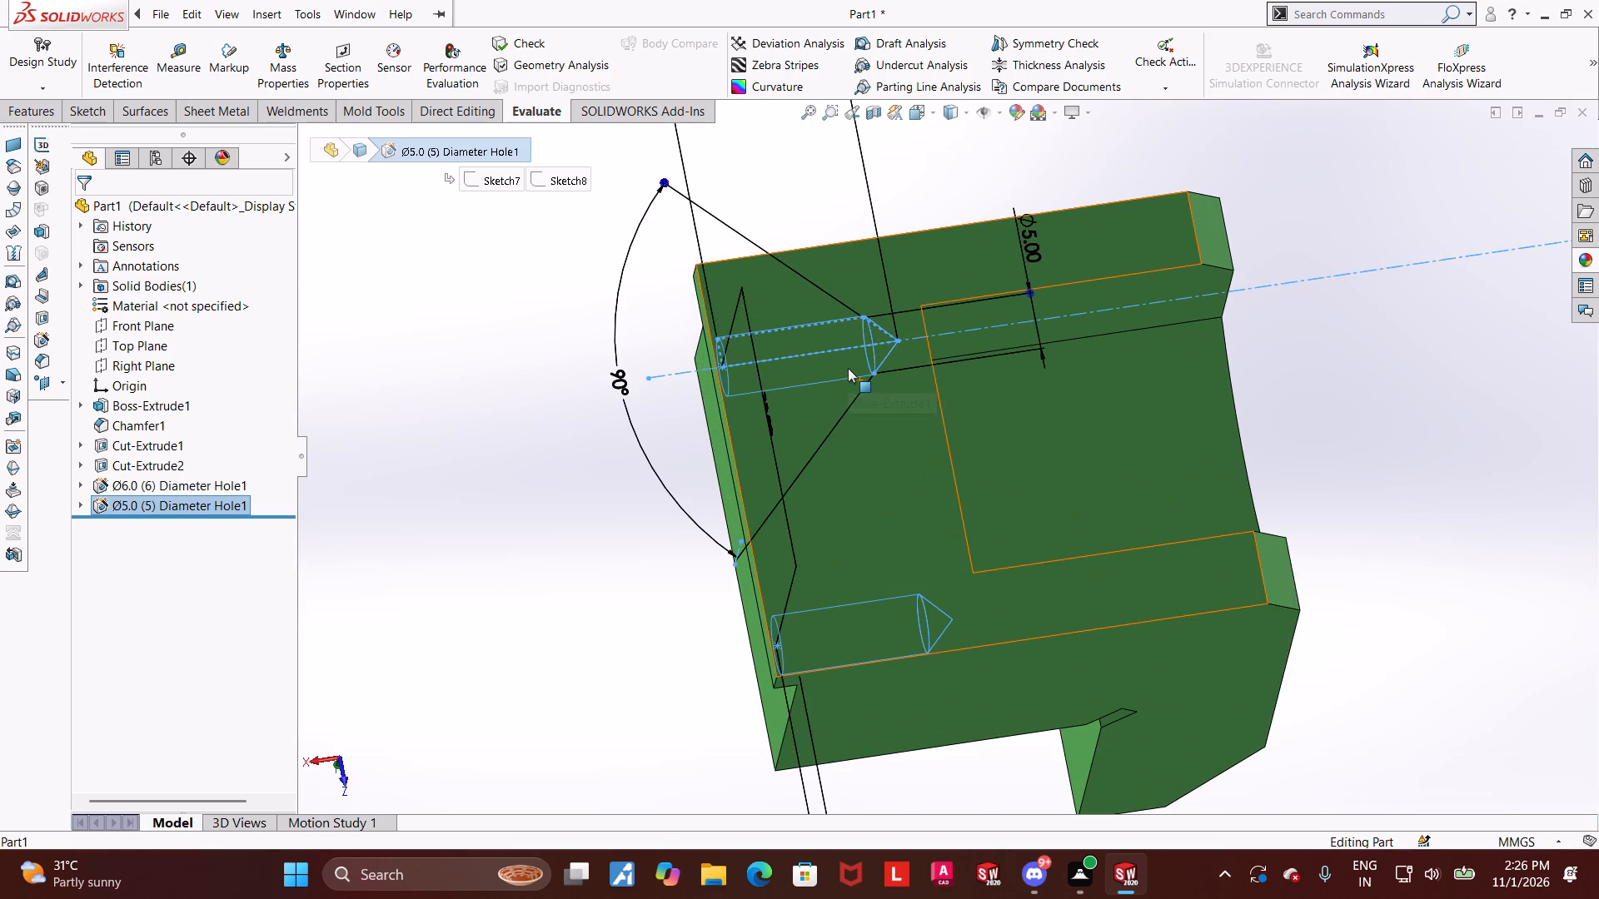
key("ctrl+7")
scroll(1168, 633, "down", 3)
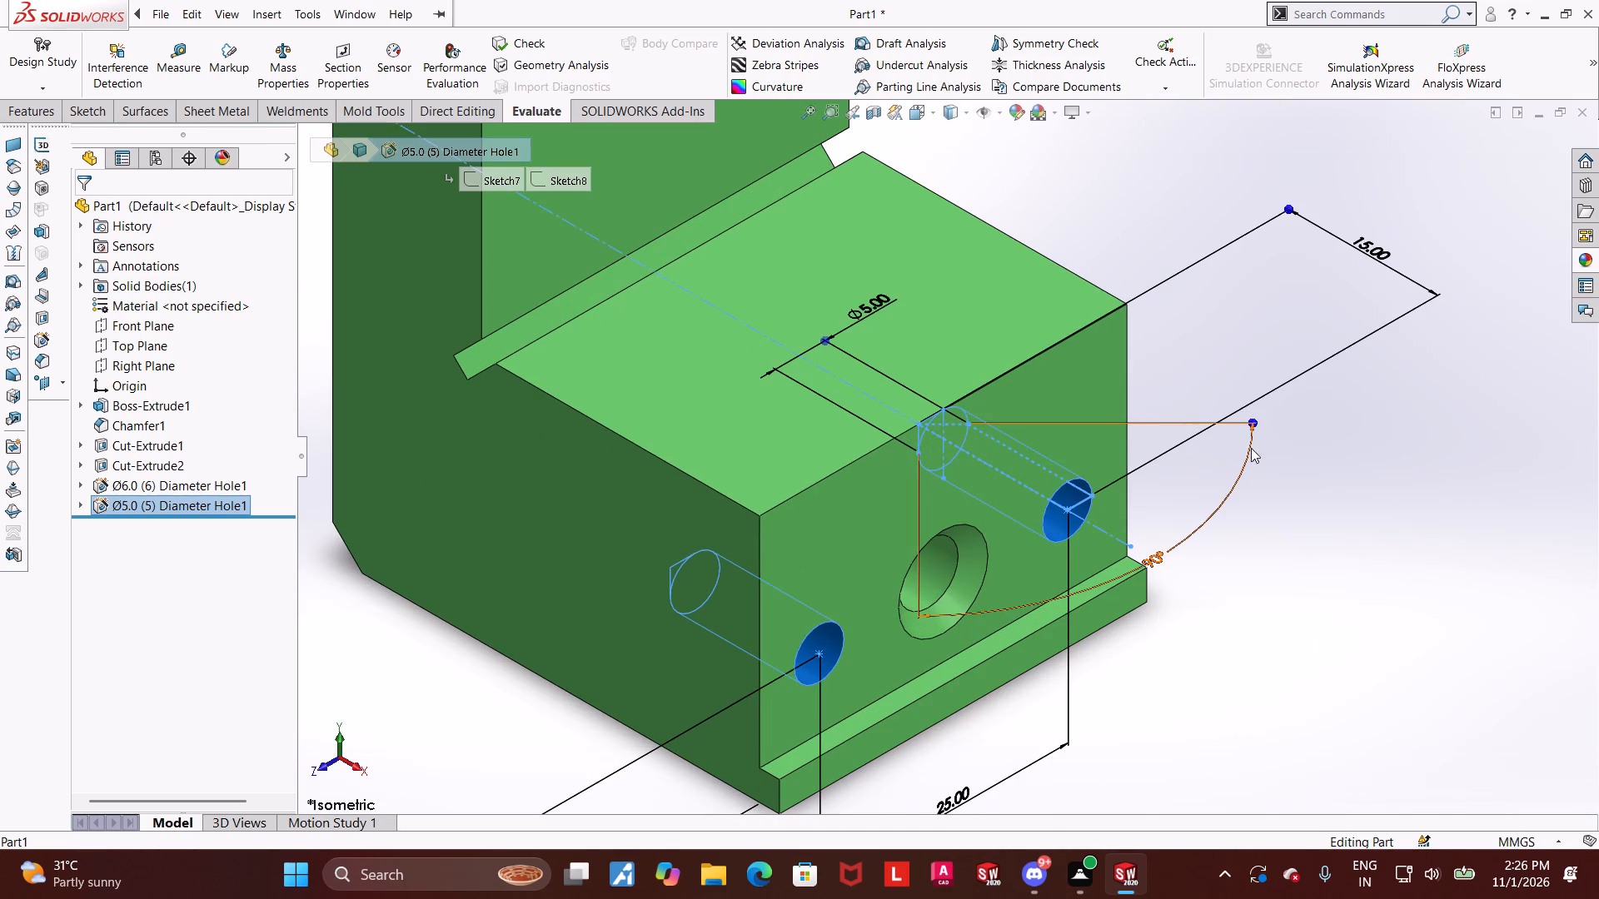
Display and review the dimensions of the countersunk 6 mm through hole, then clear the selection.
left_click(132, 483)
scroll(1577, 606, "up", 2)
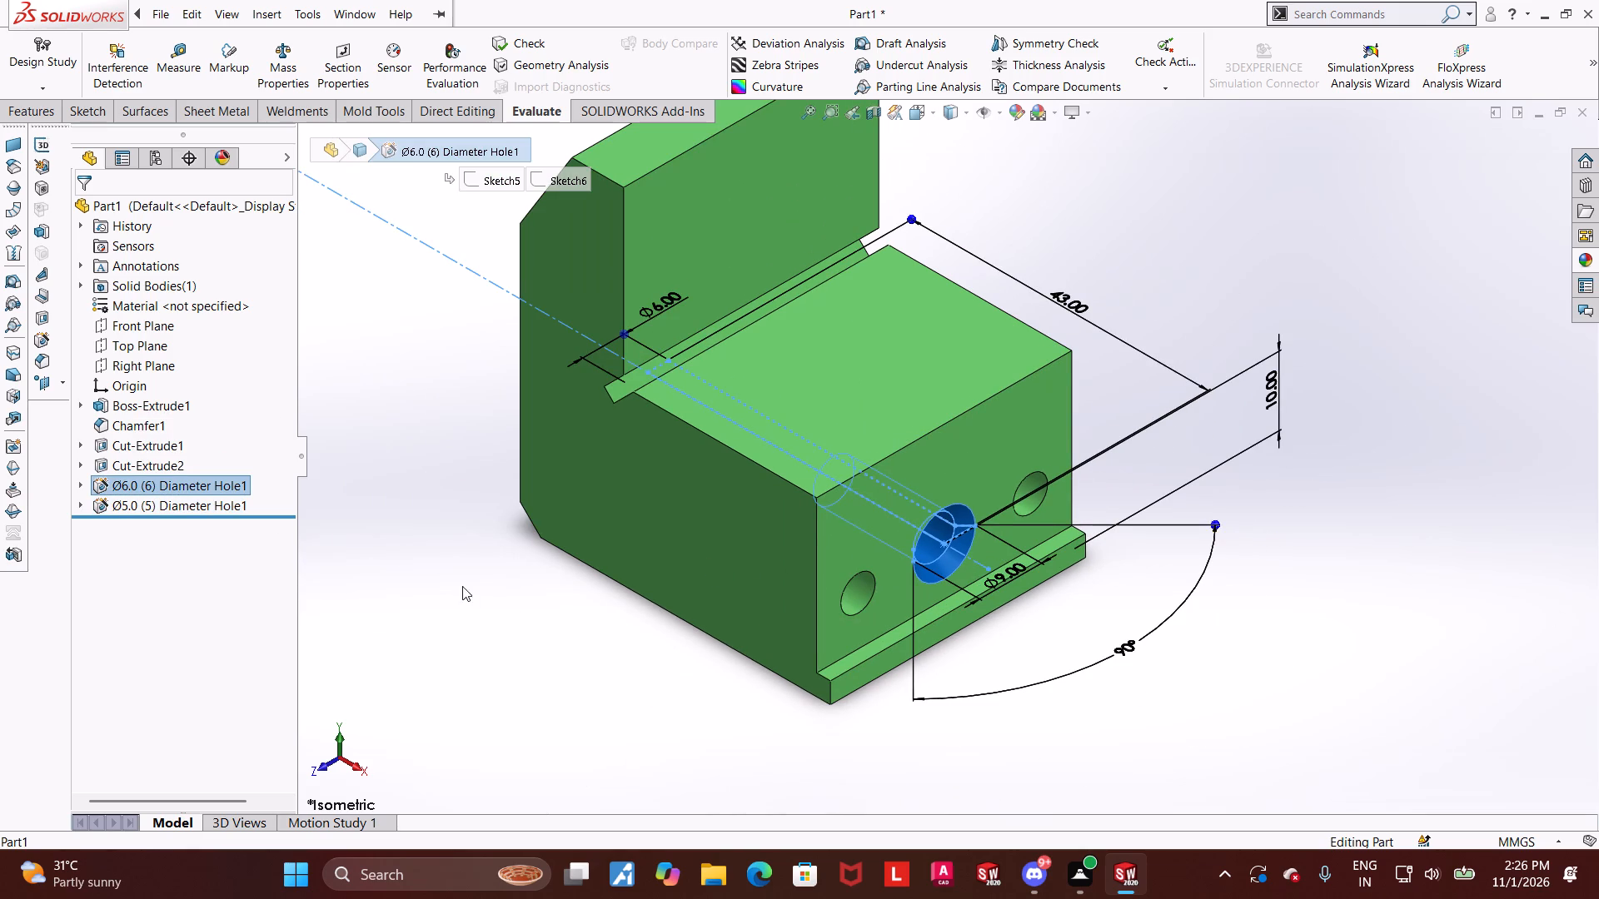
scroll(1289, 672, "up", 1)
left_click(1277, 655)
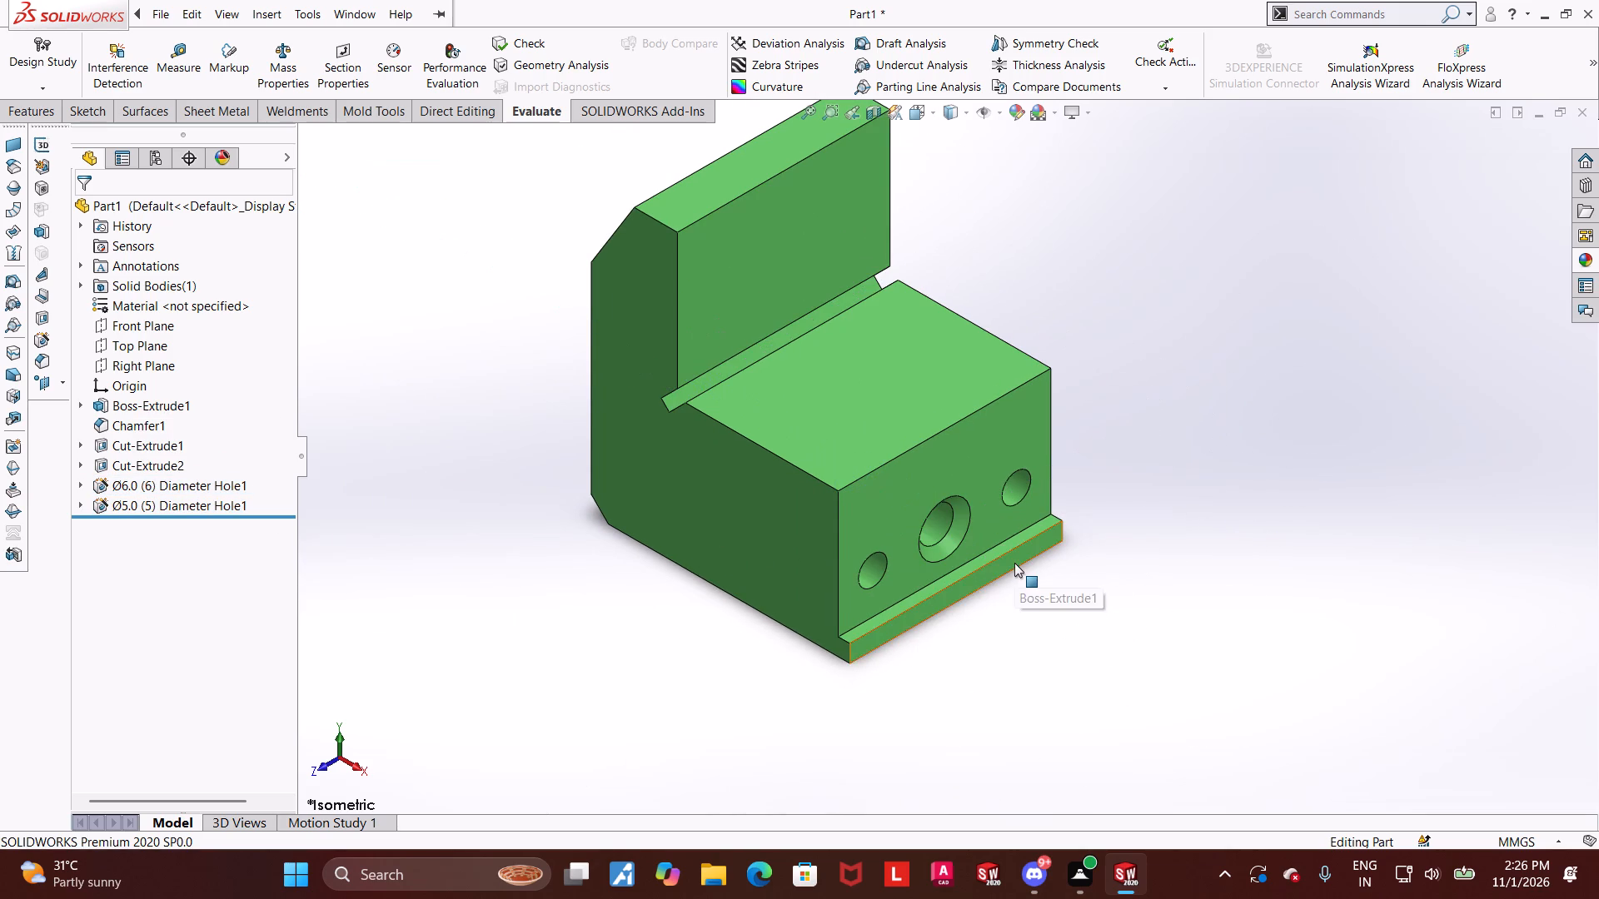
scroll(1014, 563, "up", 2)
scroll(809, 297, "down", 2)
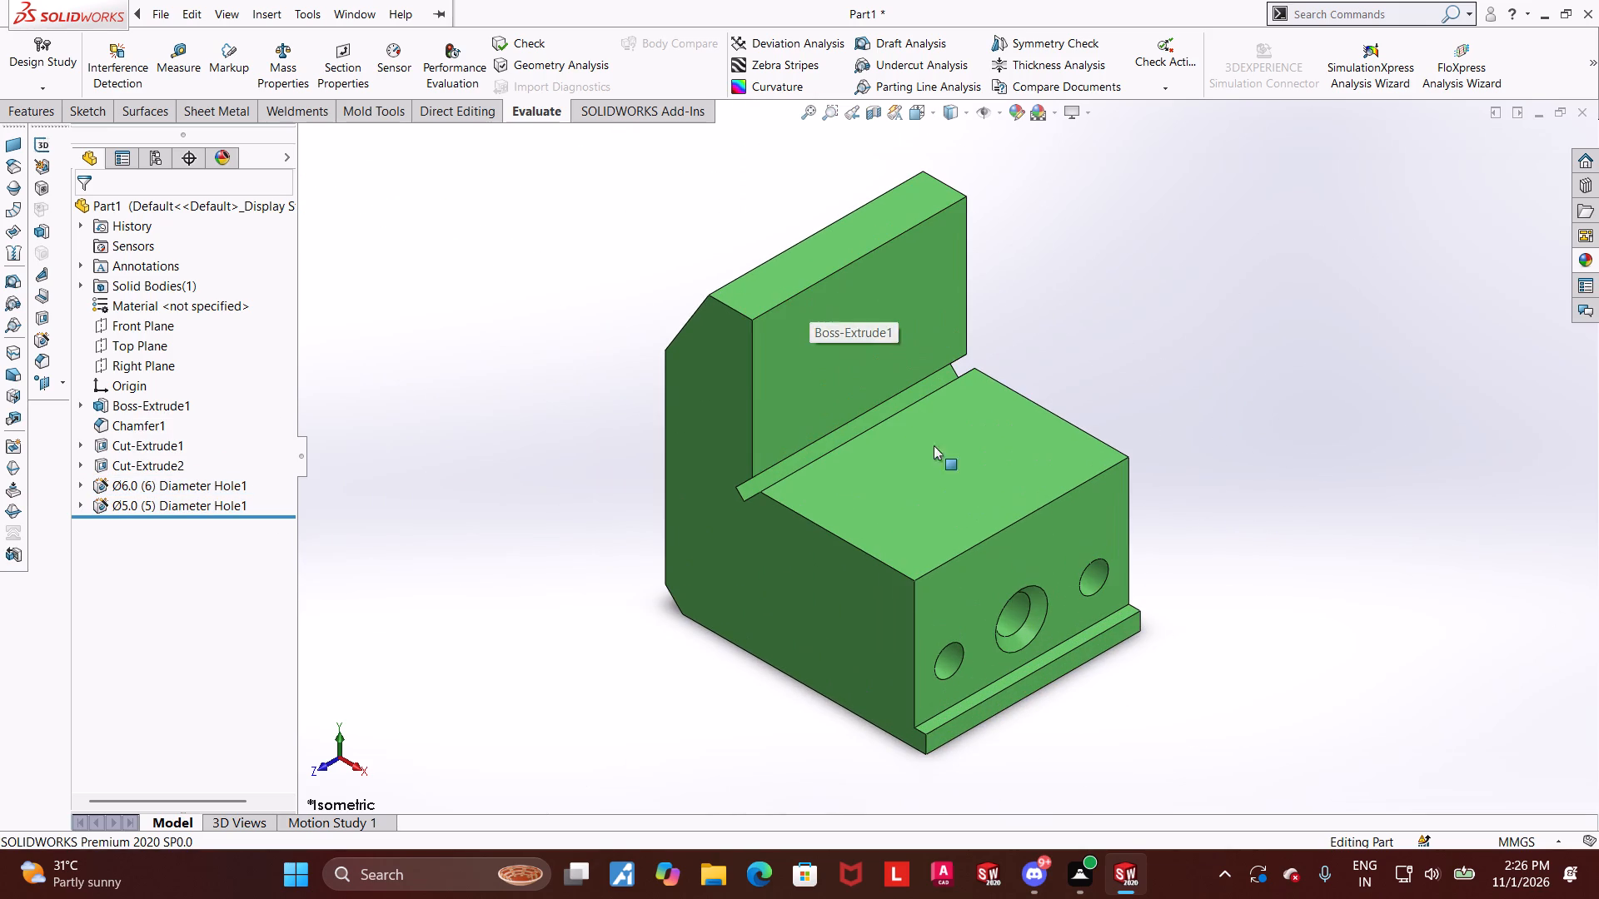
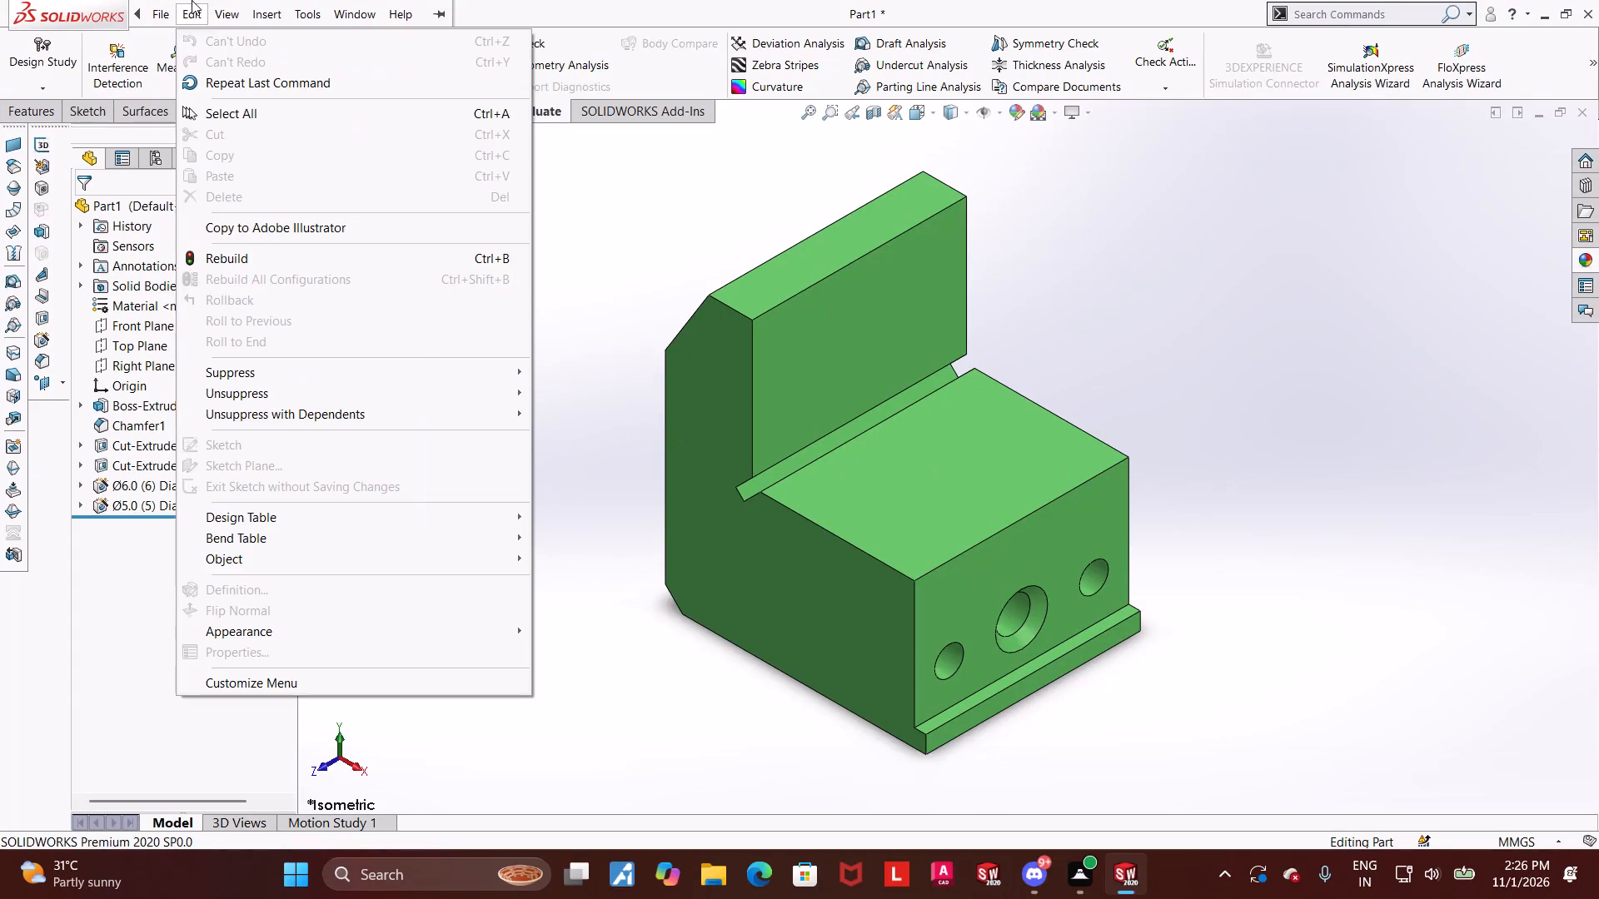
Save the part as "step bored anchor block" in SOLIDWORKS Part format in the Downloads folder.
left_click(209, 221)
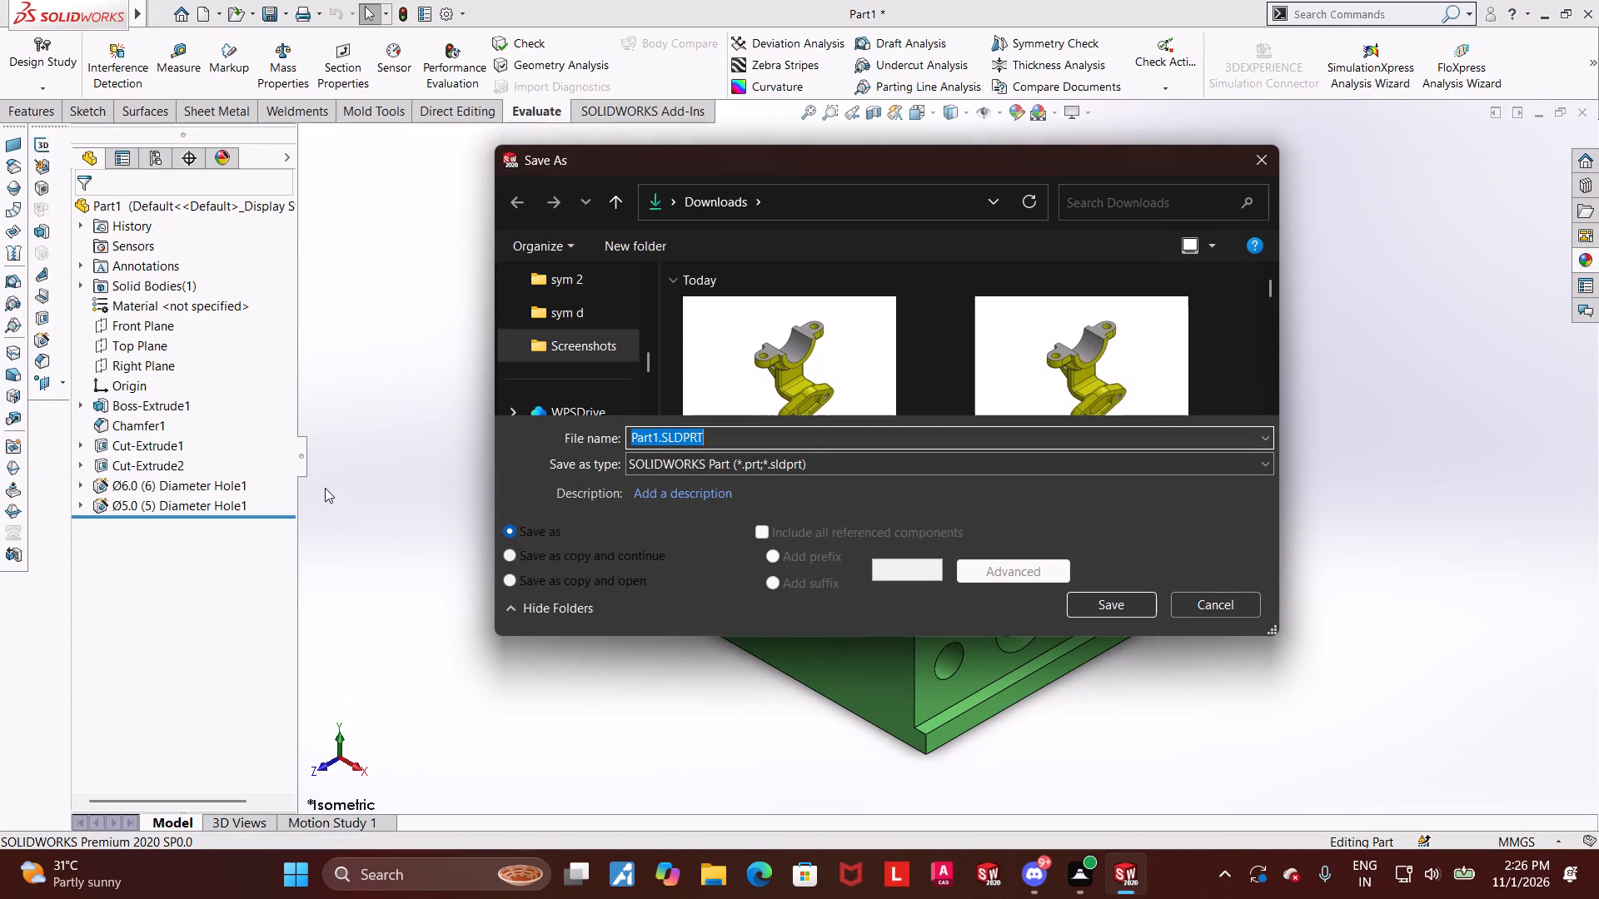
type("step bored anchor blovck")
key("BackSpace")
key("BackSpace")
key("BackSpace")
type("ck")
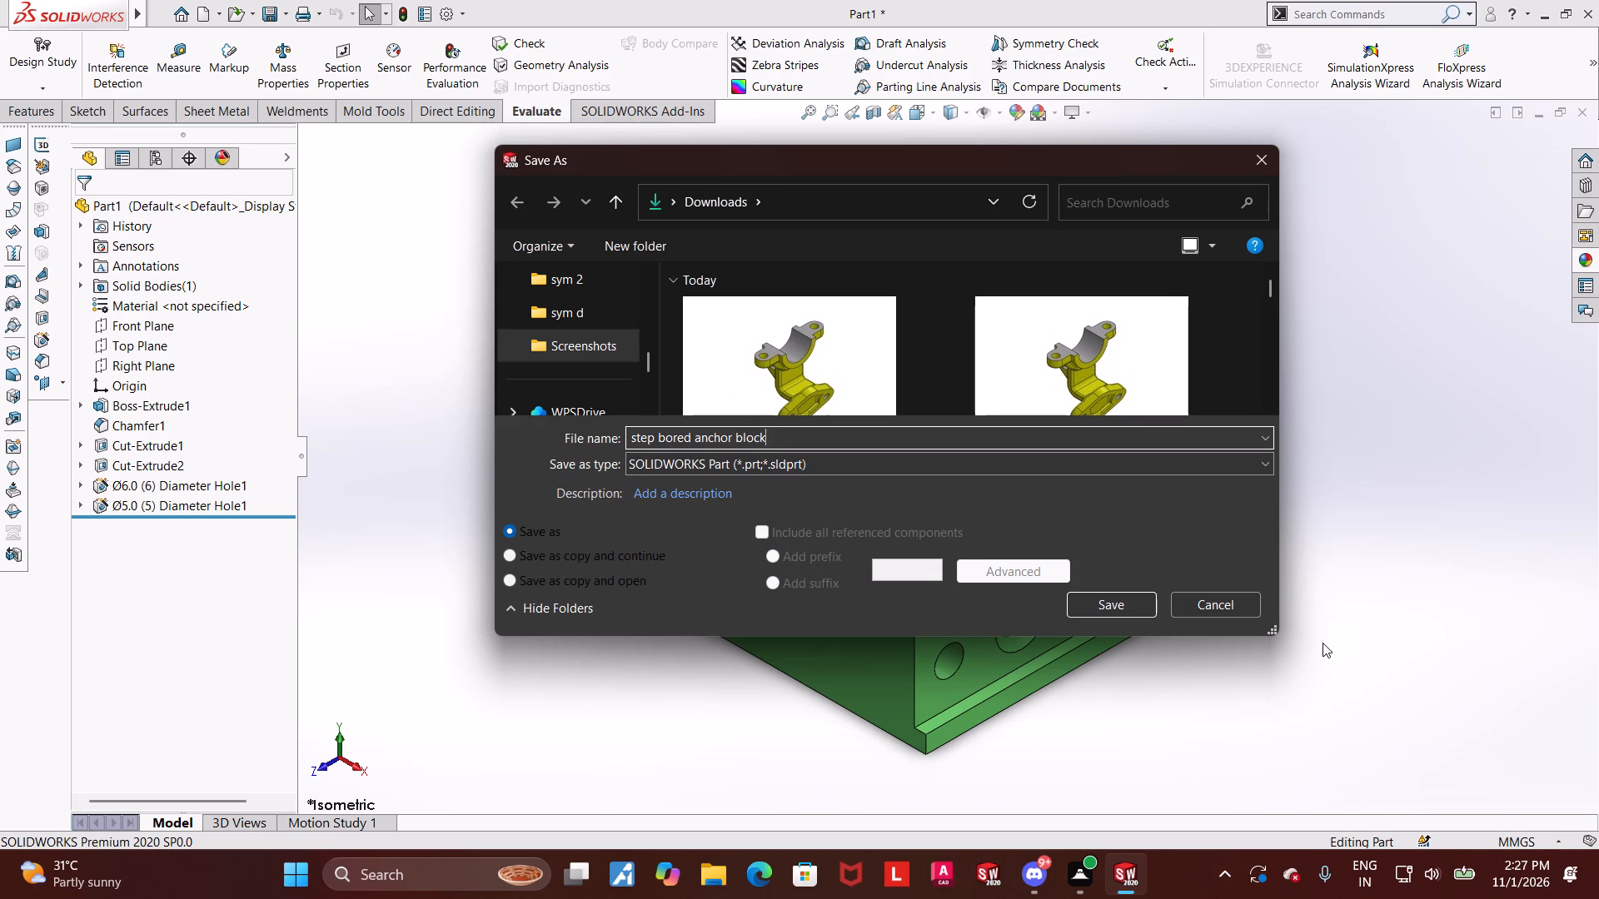
left_click(1110, 597)
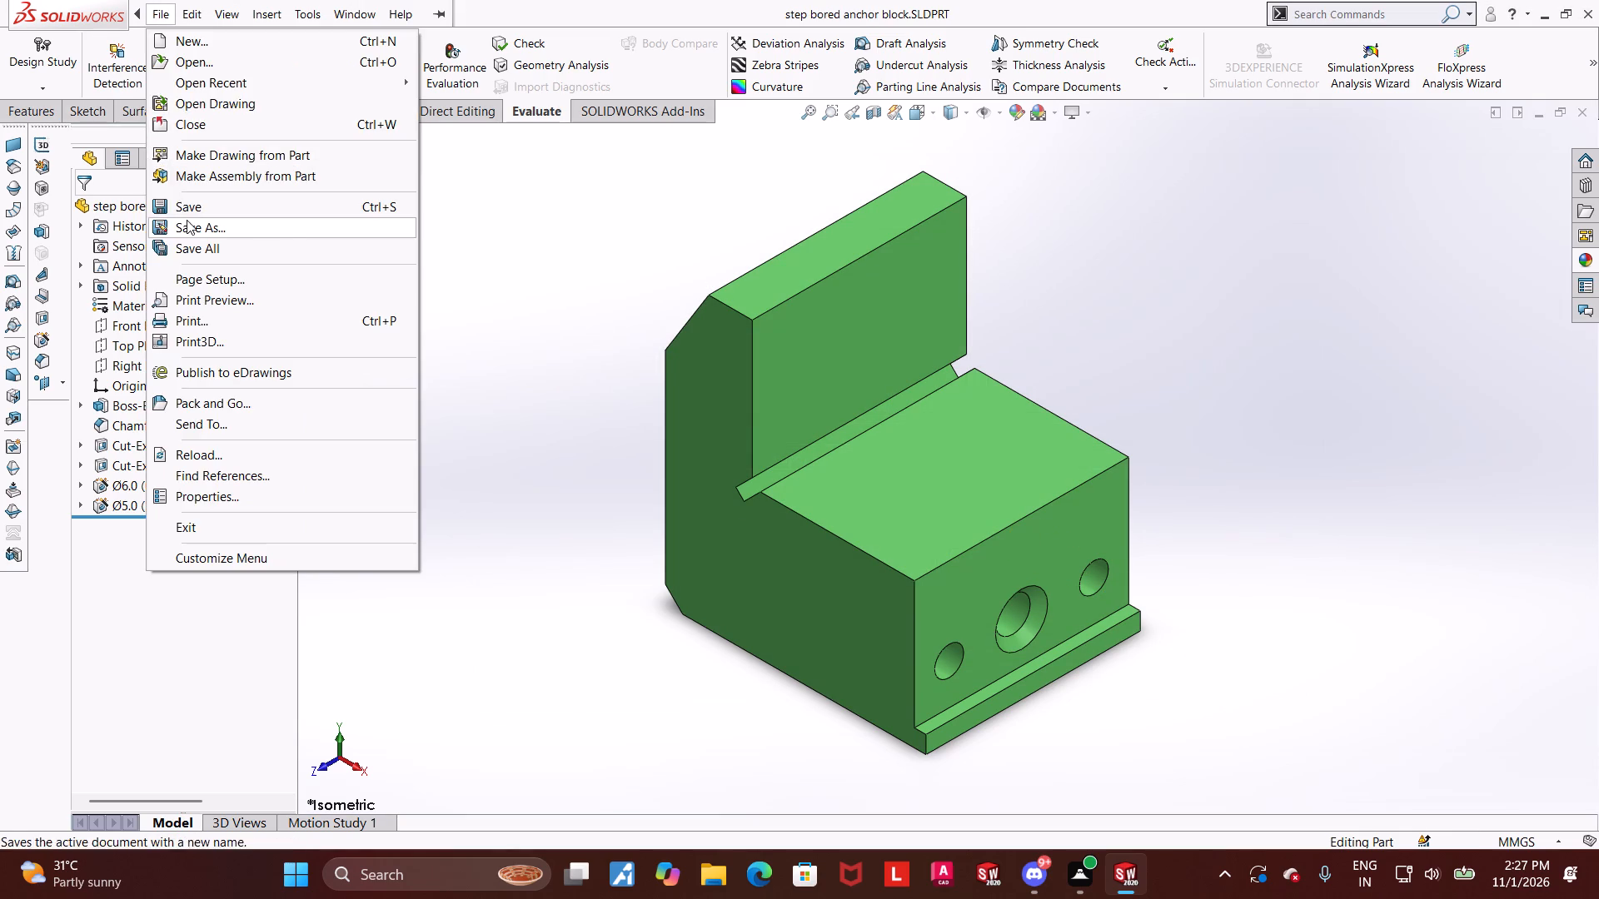
Save a copy of the part in Adobe Portable Document Format (*.pdf) in the Downloads folder.
left_click(187, 220)
left_click(854, 464)
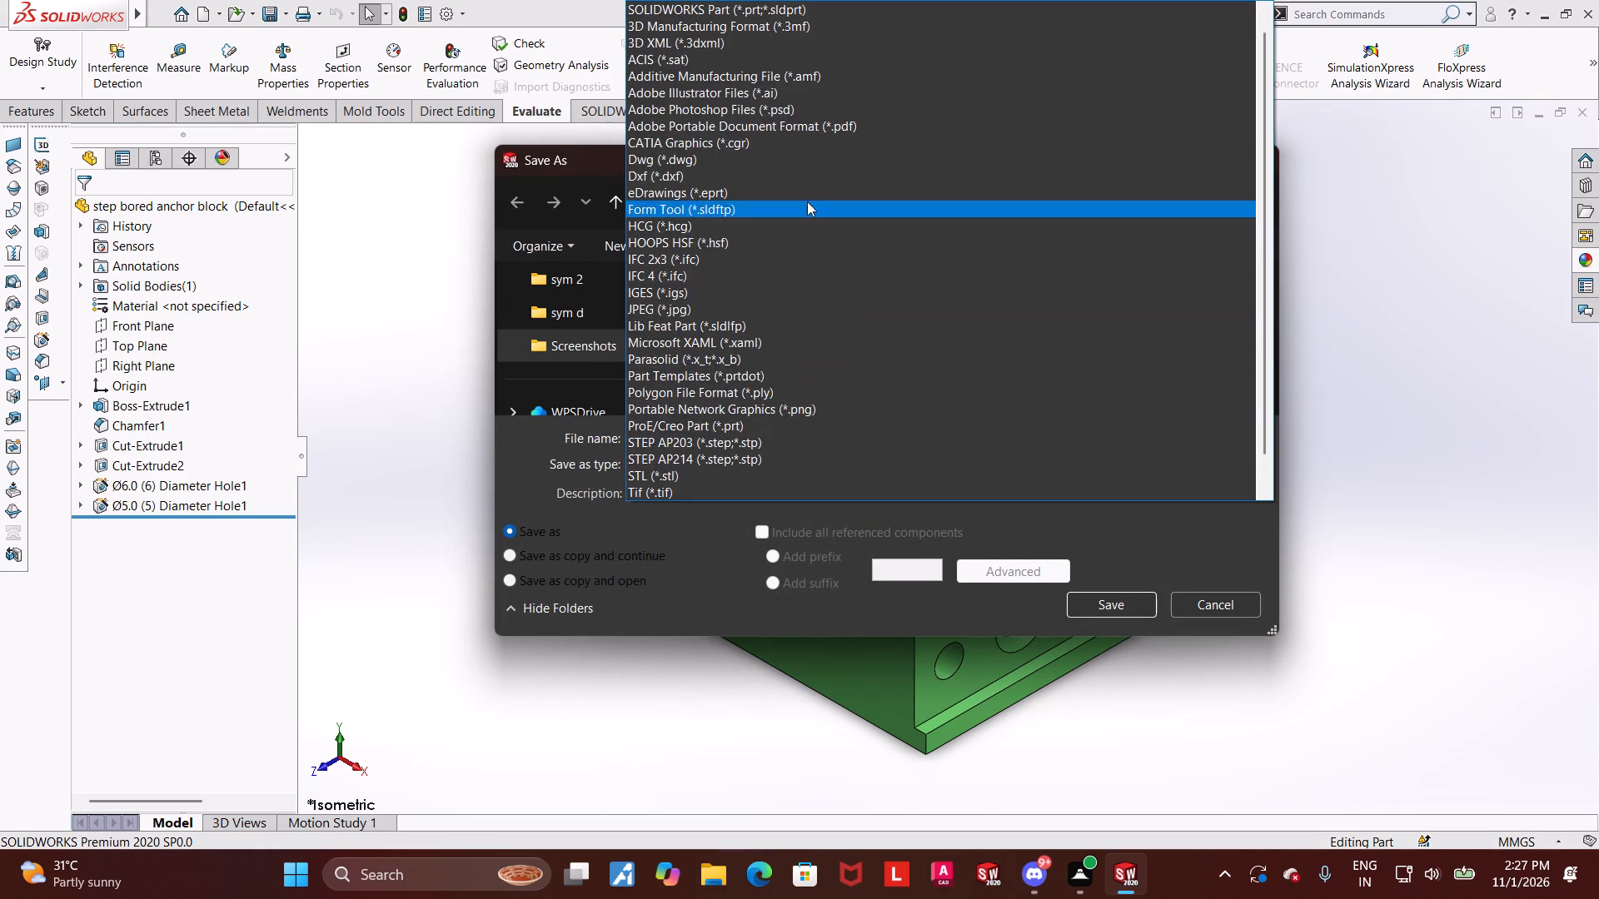
left_click(813, 126)
left_click(1138, 642)
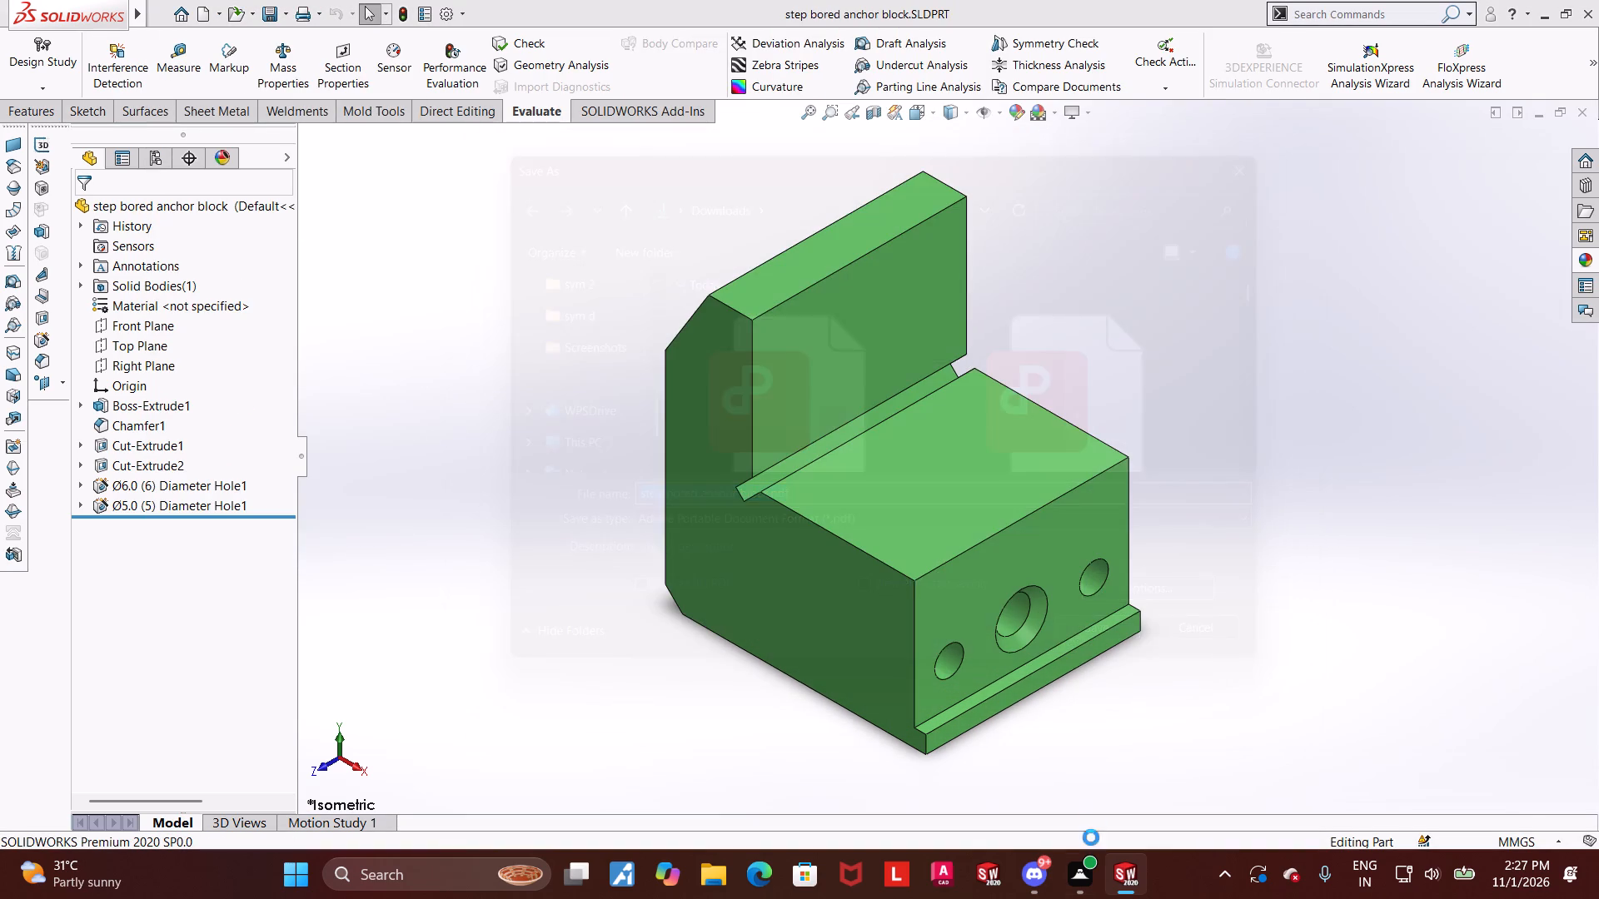